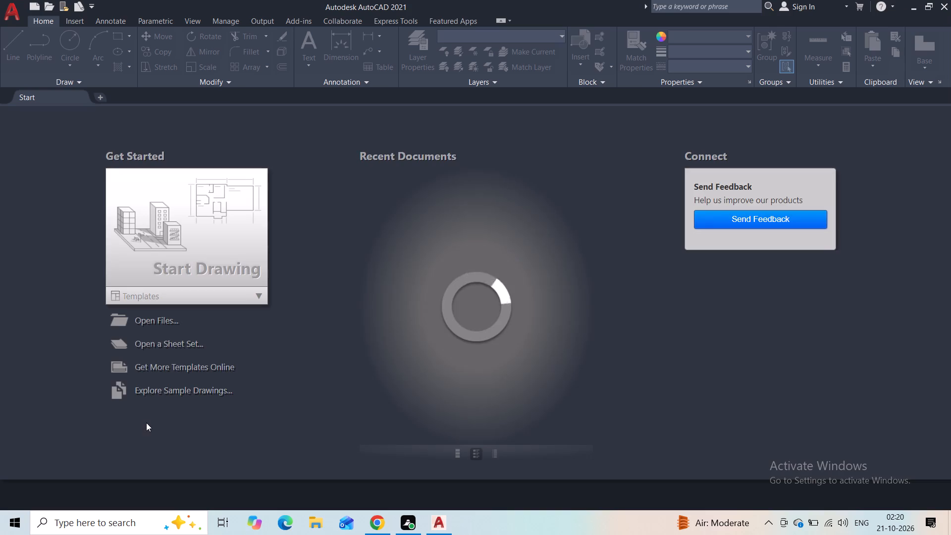
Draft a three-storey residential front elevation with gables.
Start a new drawing.
{"action": "left_click", "coordinate": [157, 257]}
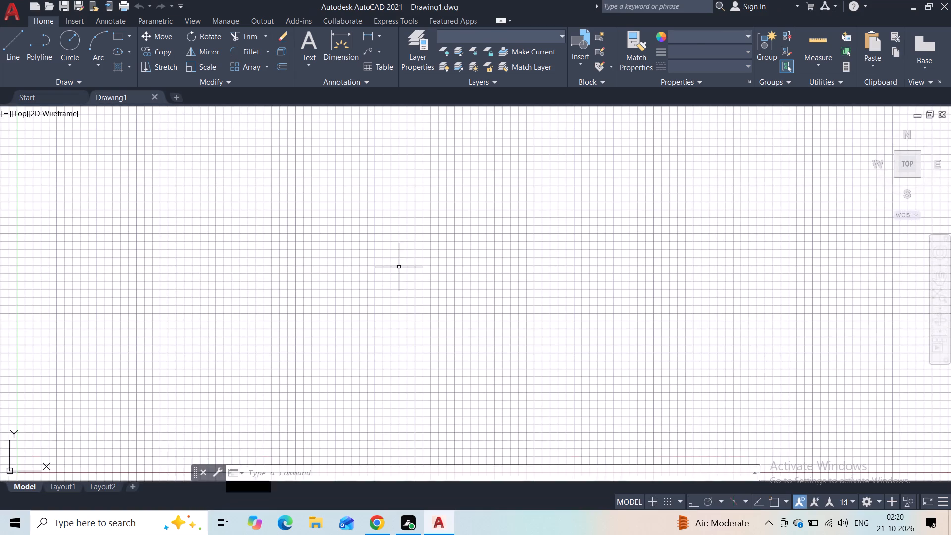
Set the model space limits from 0,0 to 297,210 and fit the whole limits area.
{"action": "type", "text": "lo"}
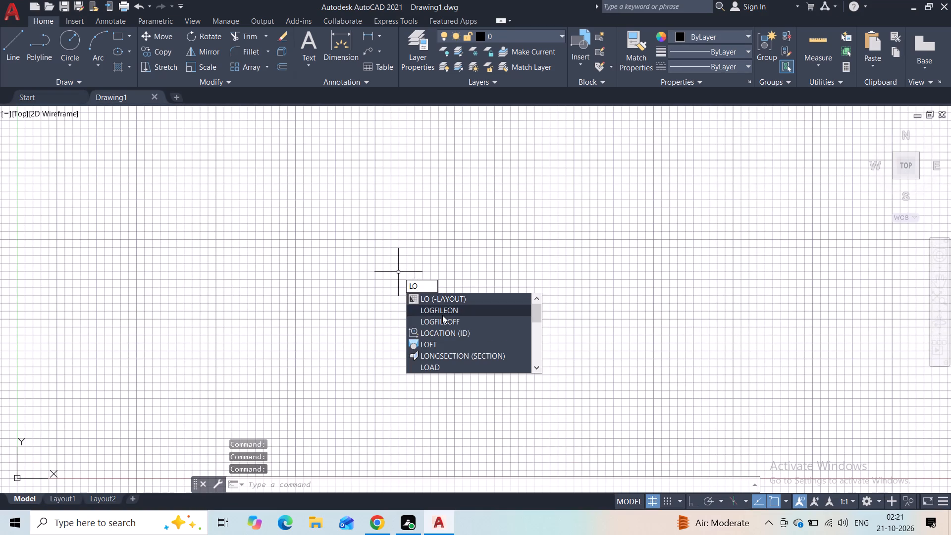
{"action": "left_click", "coordinate": [442, 315]}
{"action": "type", "text": "li"}
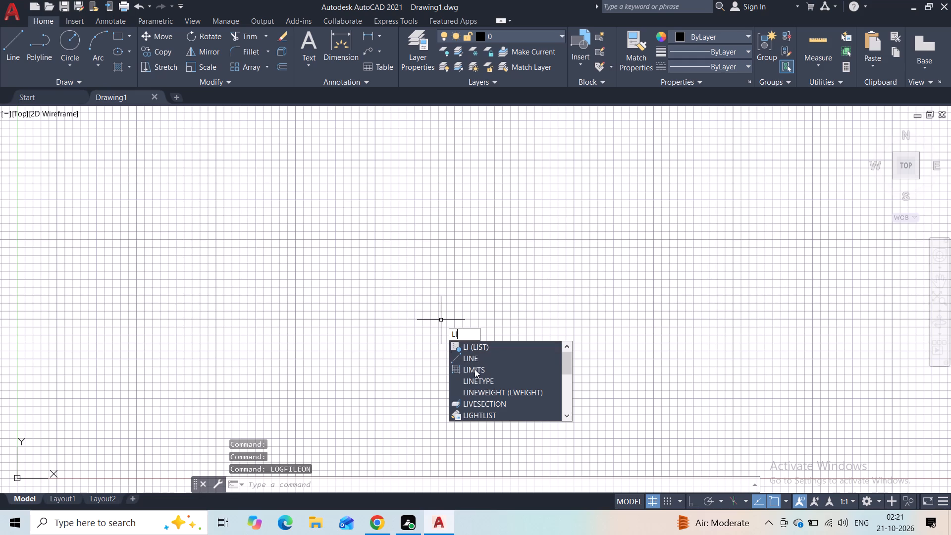
{"action": "left_click", "coordinate": [475, 369]}
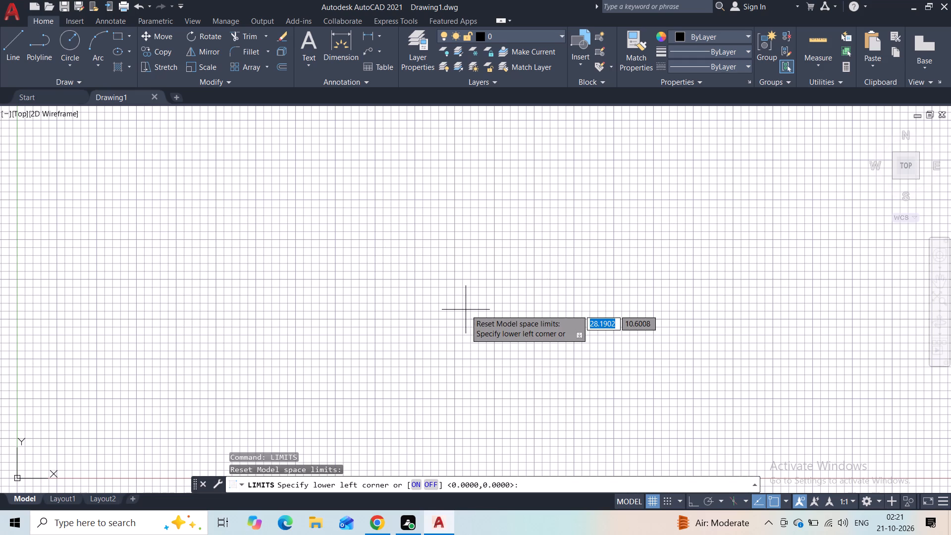
{"action": "key", "text": "0"}
{"action": "type", "text": ",0"}
{"action": "key", "text": "Return"}
{"action": "type", "text": "297,210"}
{"action": "key", "text": "Return"}
{"action": "key", "text": "z"}
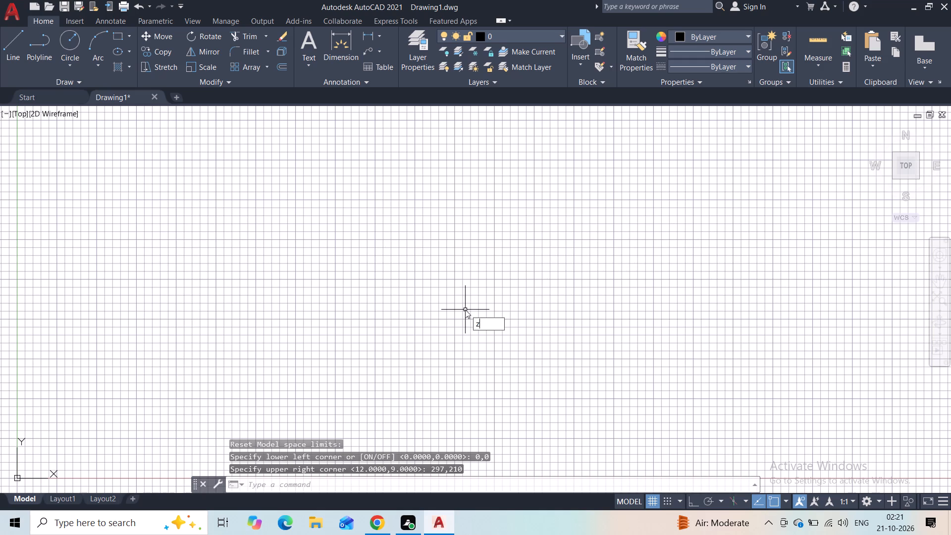
{"action": "key", "text": "Return"}
{"action": "key", "text": "a"}
{"action": "key", "text": "Return"}
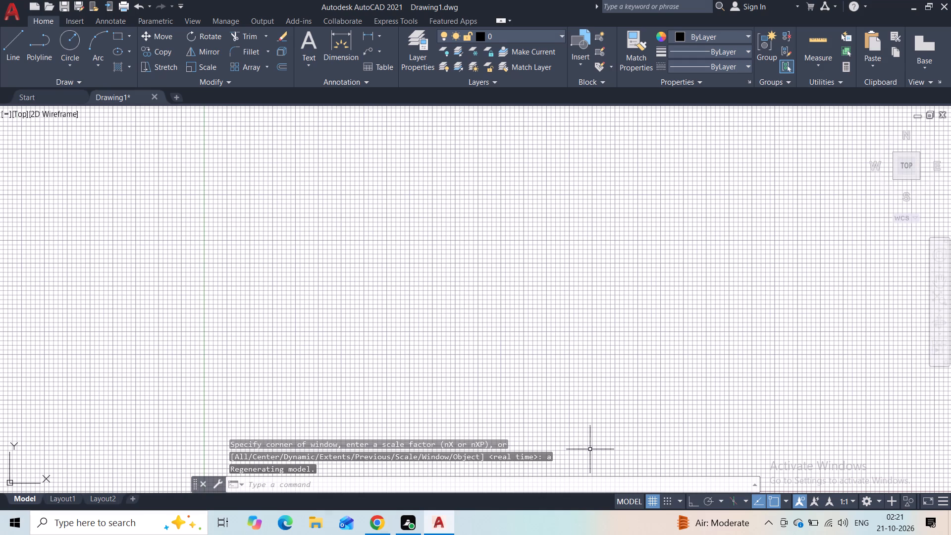
Turn off the grid display in model space.
{"action": "left_click", "coordinate": [647, 500]}
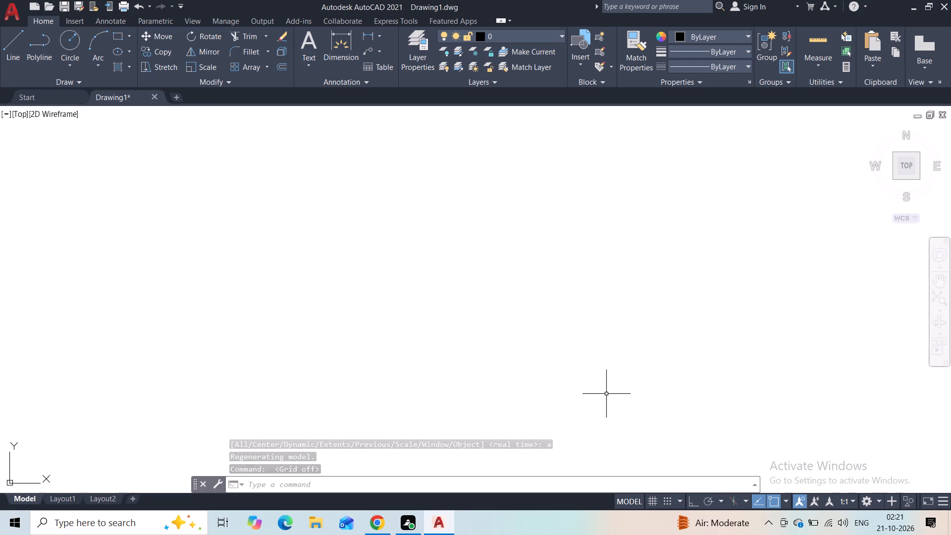
{"action": "left_click", "coordinate": [11, 54]}
{"action": "key", "text": "Escape"}
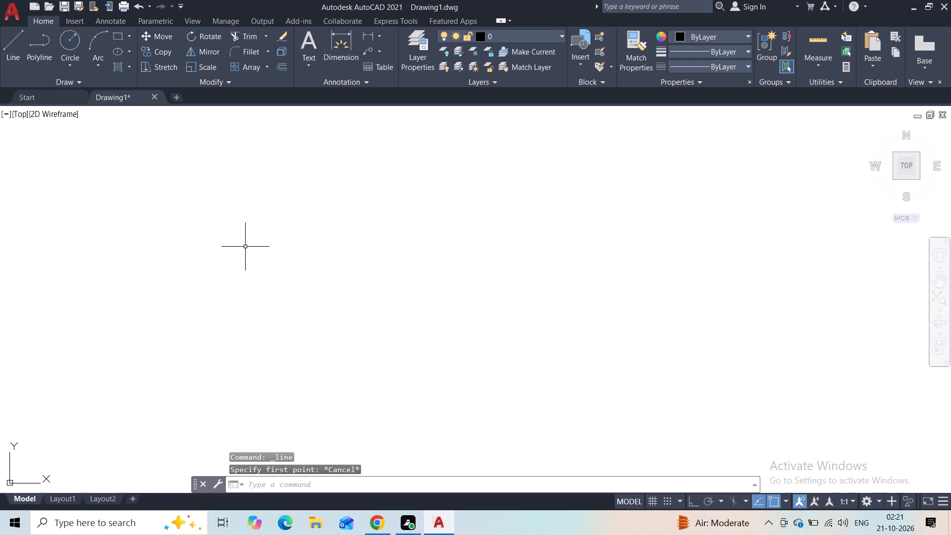
Set the drawing units' length type to Architectural.
{"action": "type", "text": "un"}
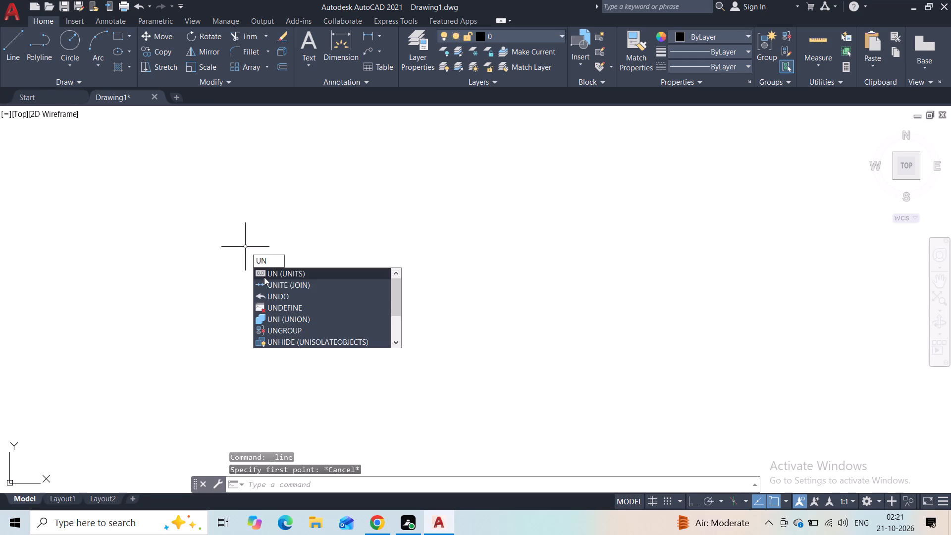
{"action": "left_click", "coordinate": [266, 275]}
{"action": "left_click", "coordinate": [396, 169]}
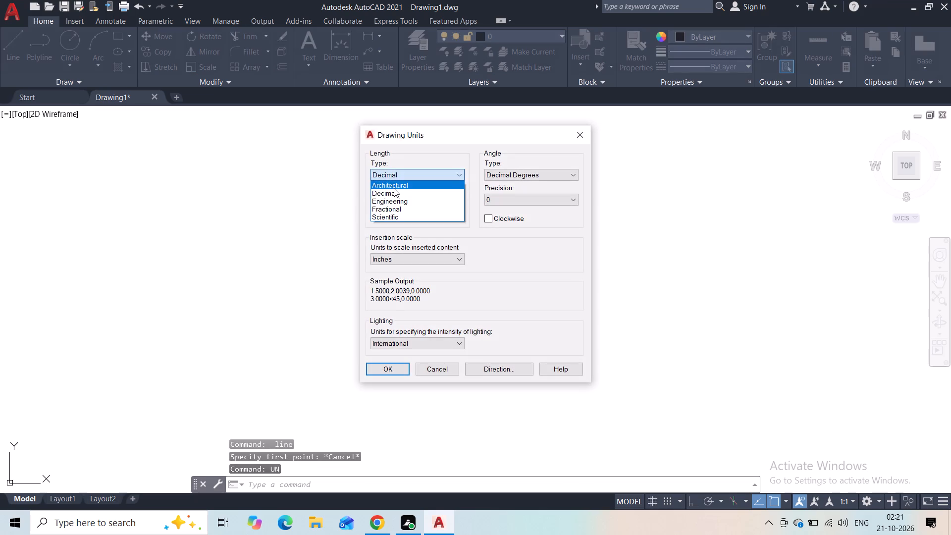
{"action": "left_click", "coordinate": [394, 188]}
{"action": "left_click", "coordinate": [397, 373]}
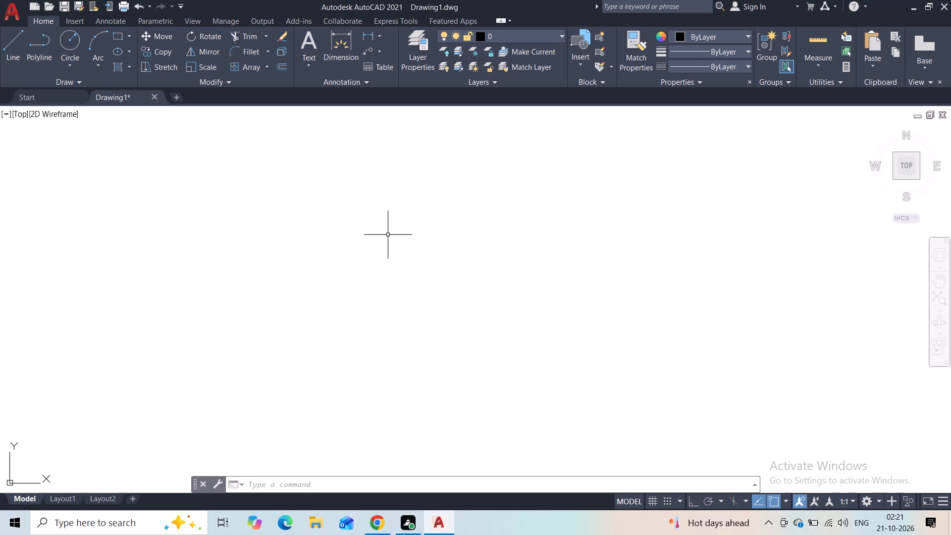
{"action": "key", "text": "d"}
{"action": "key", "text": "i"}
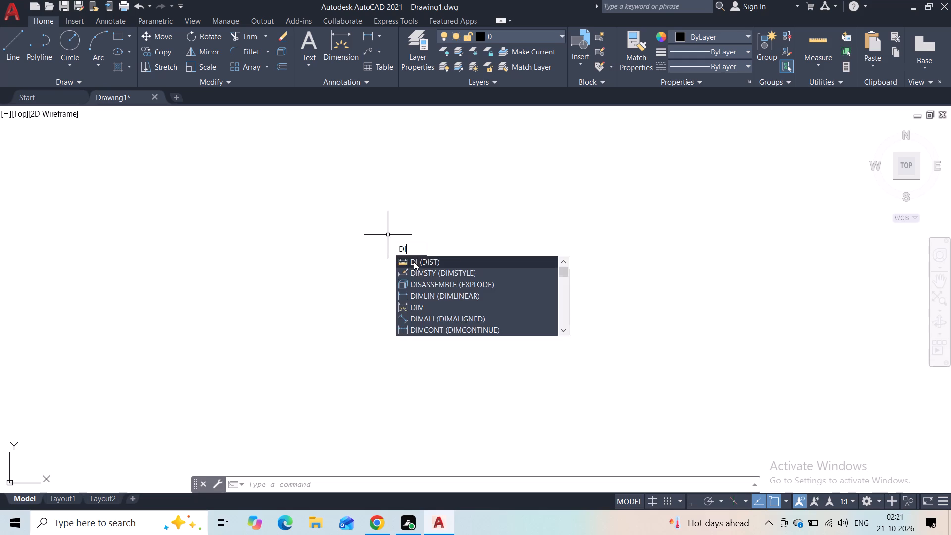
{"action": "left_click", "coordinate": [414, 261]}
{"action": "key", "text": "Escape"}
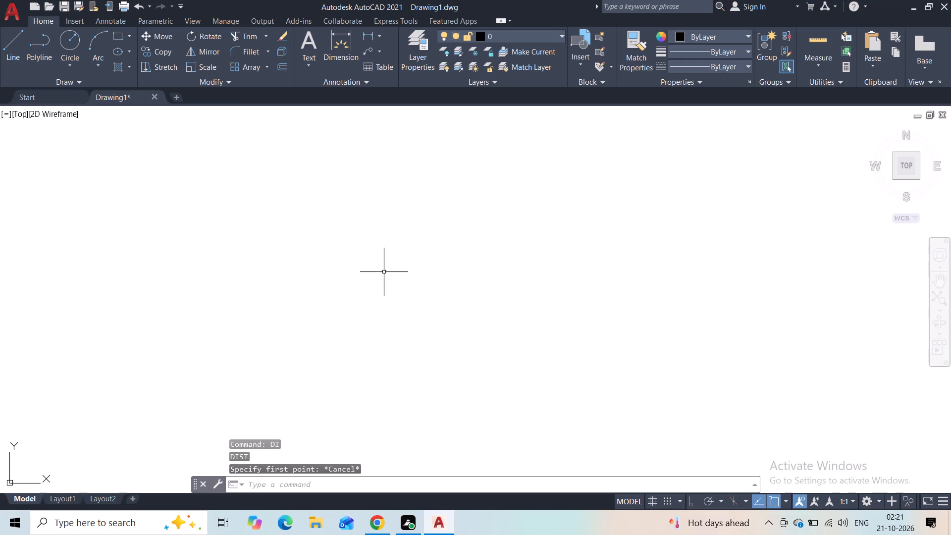
Modify the Standard dimension style to use Architectural primary units and a text height of 0'-0 13/16".
{"action": "key", "text": "d"}
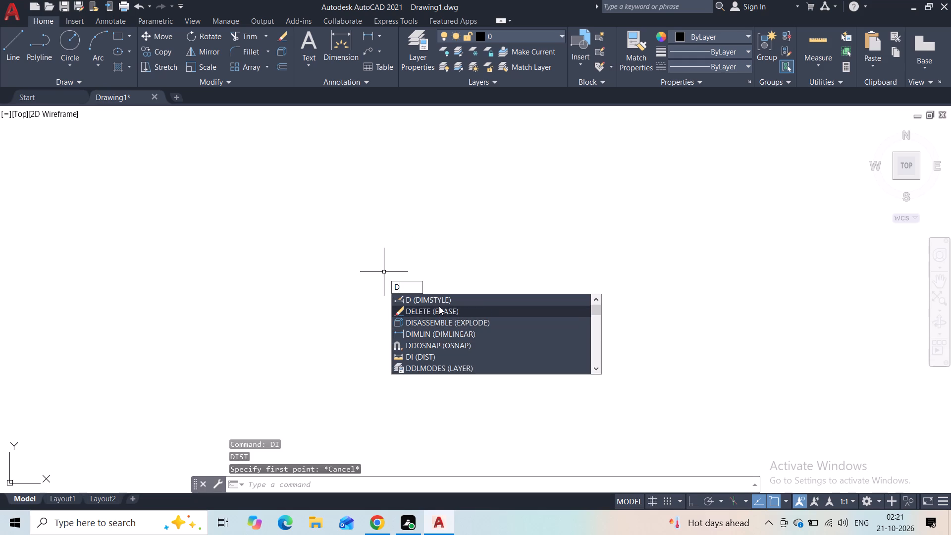
{"action": "left_click", "coordinate": [439, 303]}
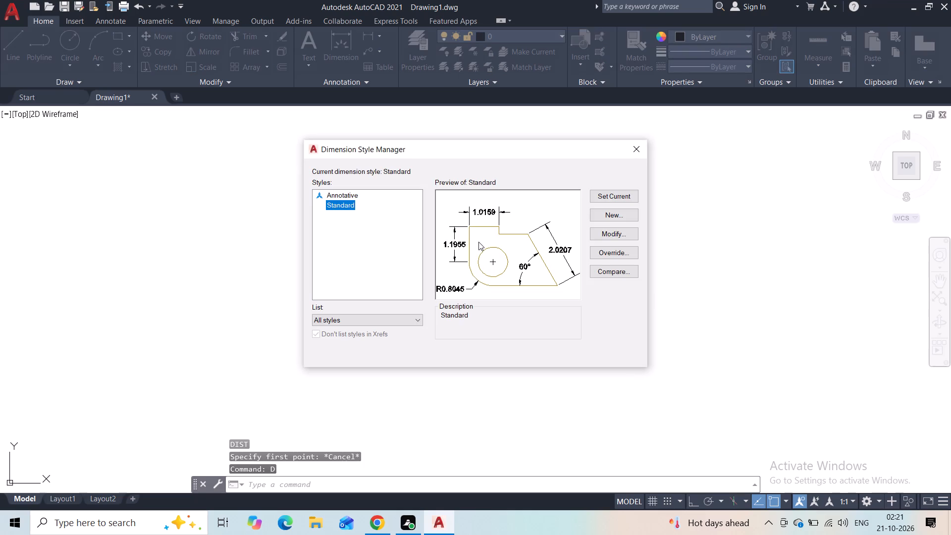
{"action": "left_click", "coordinate": [605, 213]}
{"action": "left_click", "coordinate": [583, 197]}
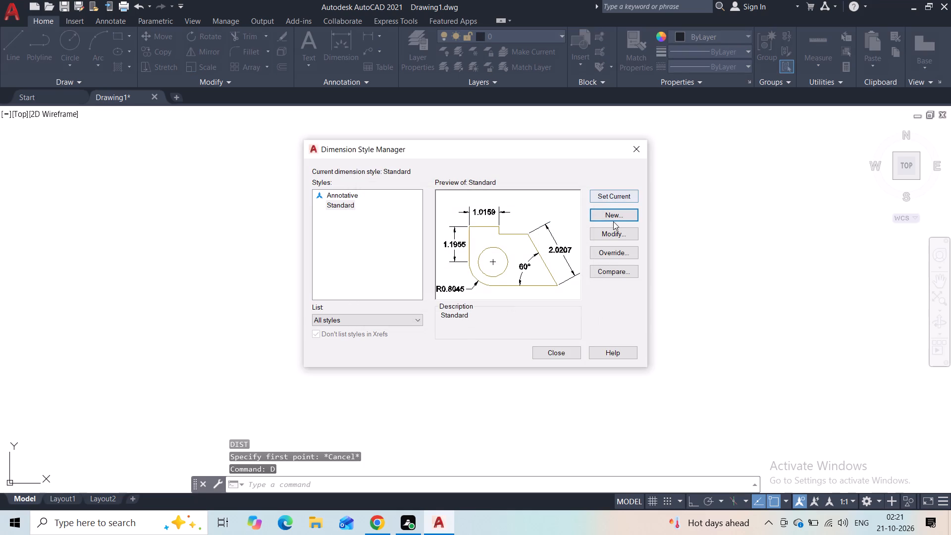
{"action": "left_click", "coordinate": [613, 231]}
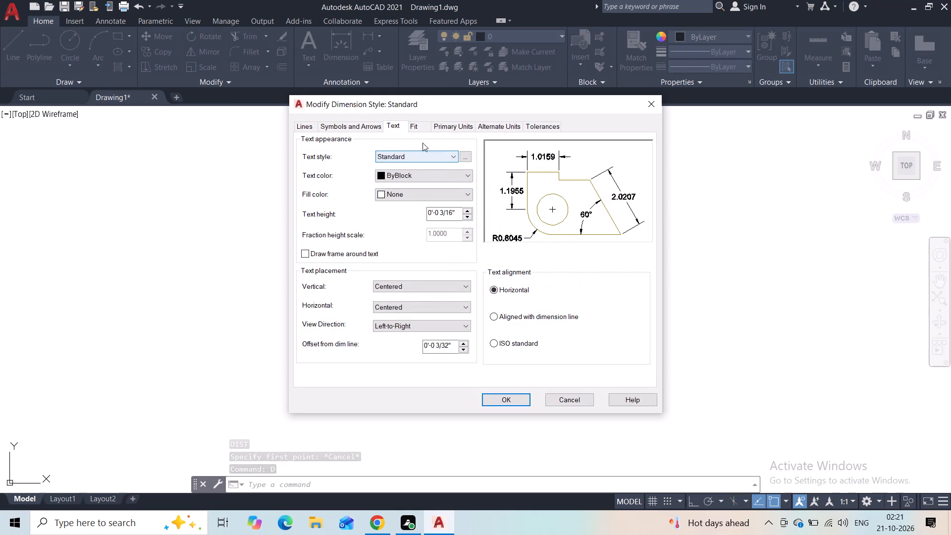
{"action": "left_click", "coordinate": [463, 127]}
{"action": "left_click", "coordinate": [461, 152]}
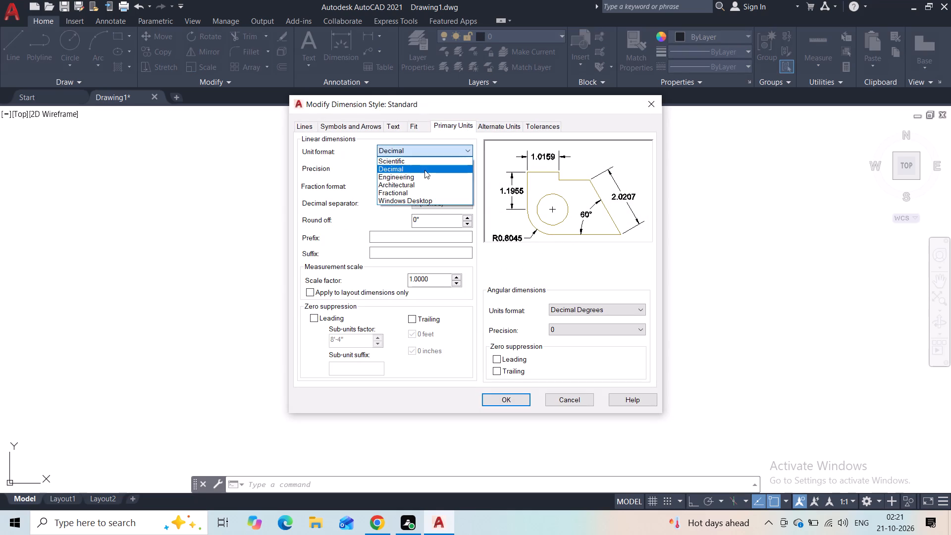
{"action": "left_click", "coordinate": [421, 183]}
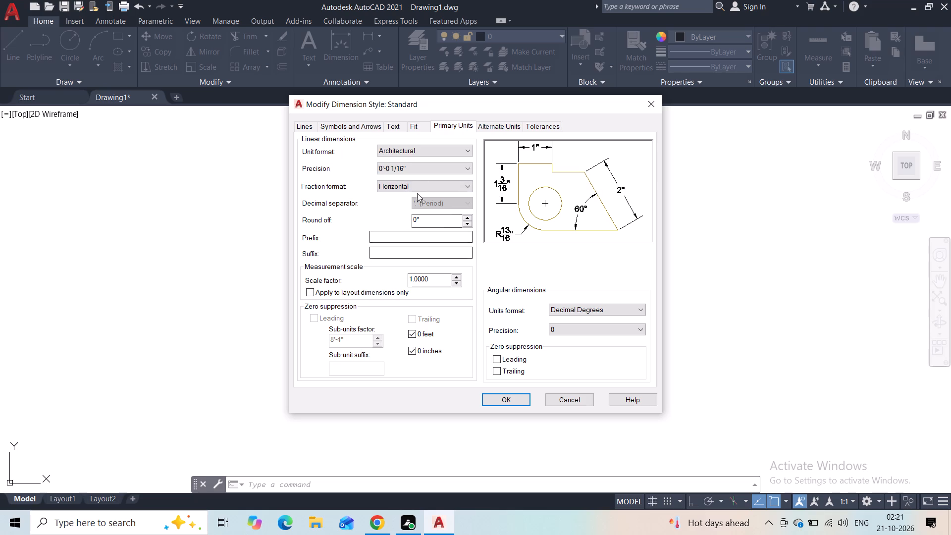
{"action": "left_click", "coordinate": [394, 126]}
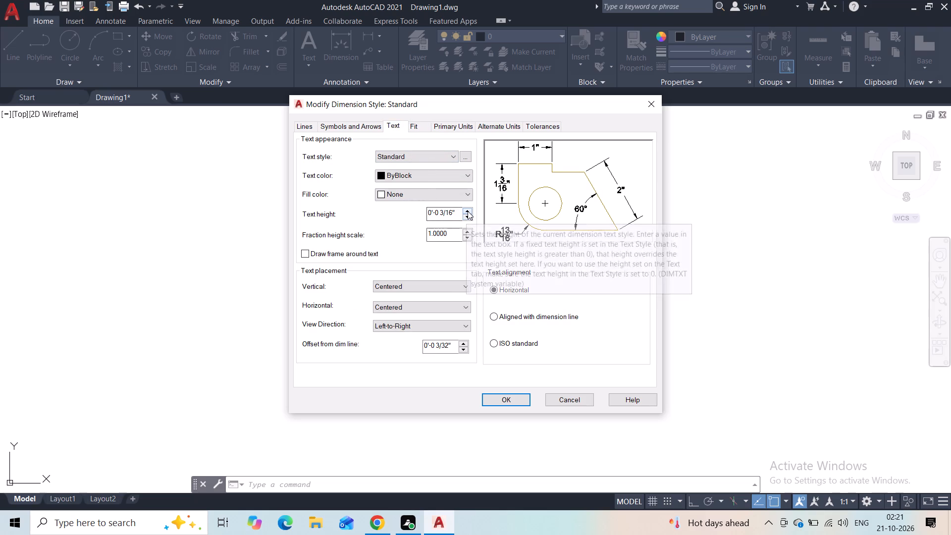
{"action": "left_click", "coordinate": [468, 211]}
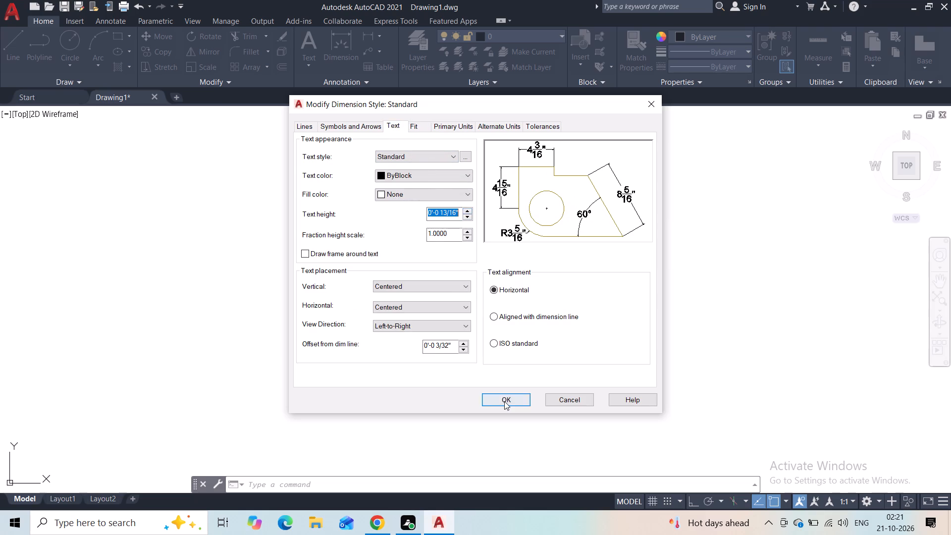
{"action": "left_click", "coordinate": [504, 401]}
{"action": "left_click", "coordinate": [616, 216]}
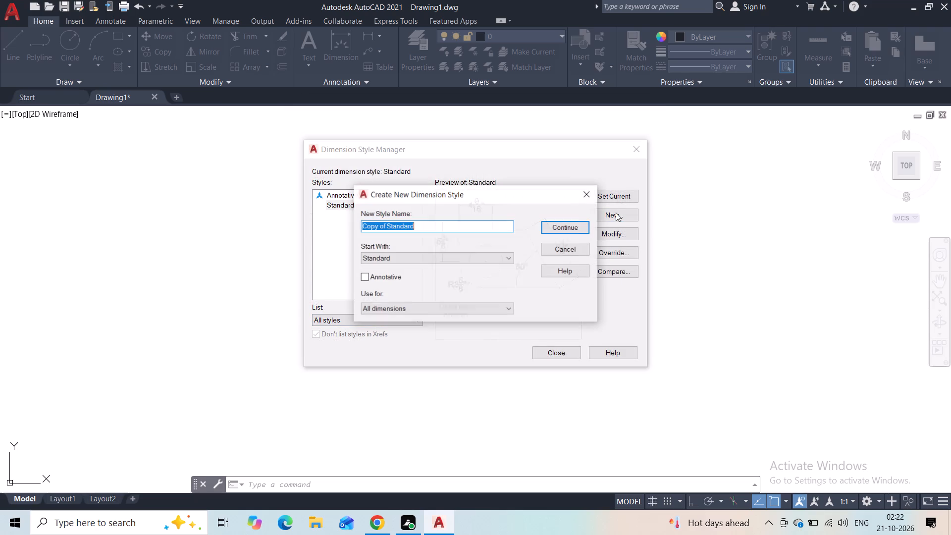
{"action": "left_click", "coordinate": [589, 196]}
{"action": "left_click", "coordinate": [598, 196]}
Close the Dimension Style Manager.
{"action": "left_click", "coordinate": [554, 357]}
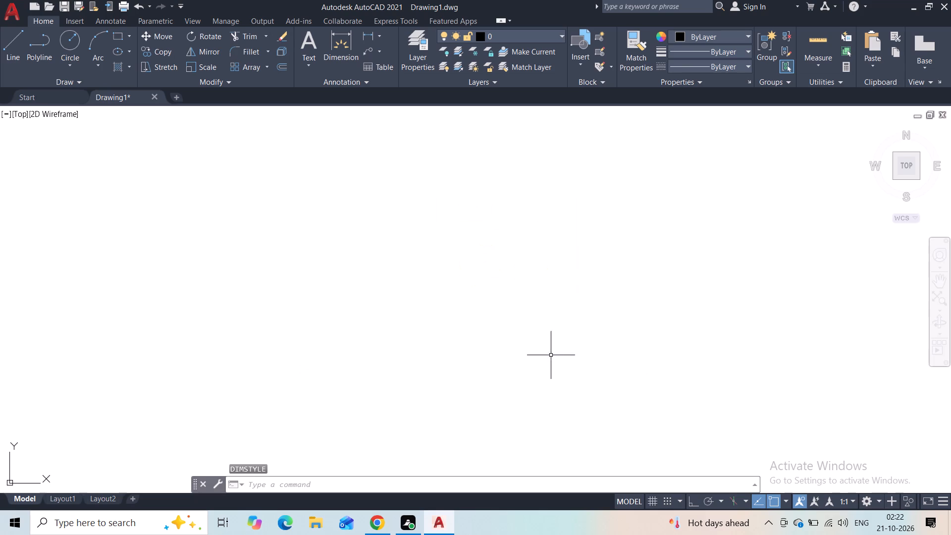
Turn Ortho on and draw a long horizontal baseline with the Line tool, above the origin.
{"action": "left_click", "coordinate": [5, 48]}
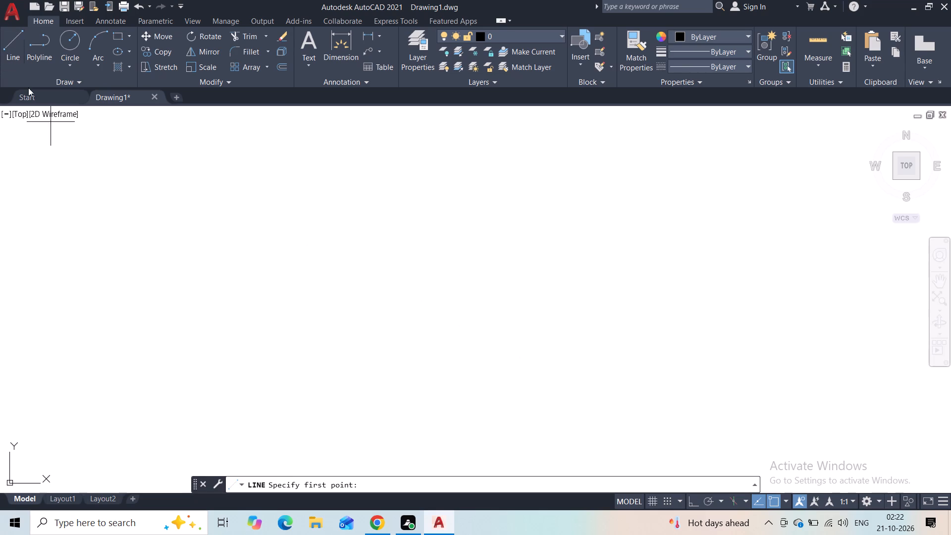
{"action": "key", "text": "F8"}
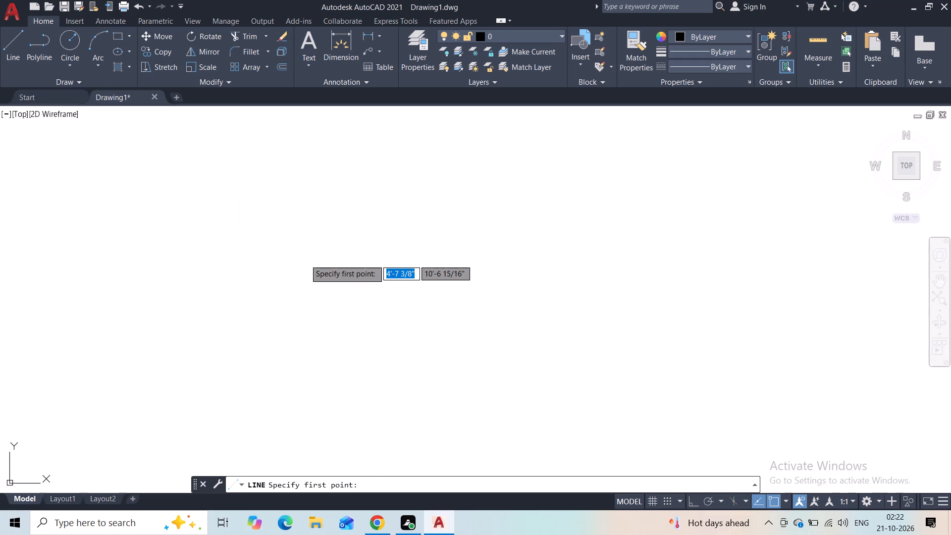
{"action": "left_click", "coordinate": [358, 283]}
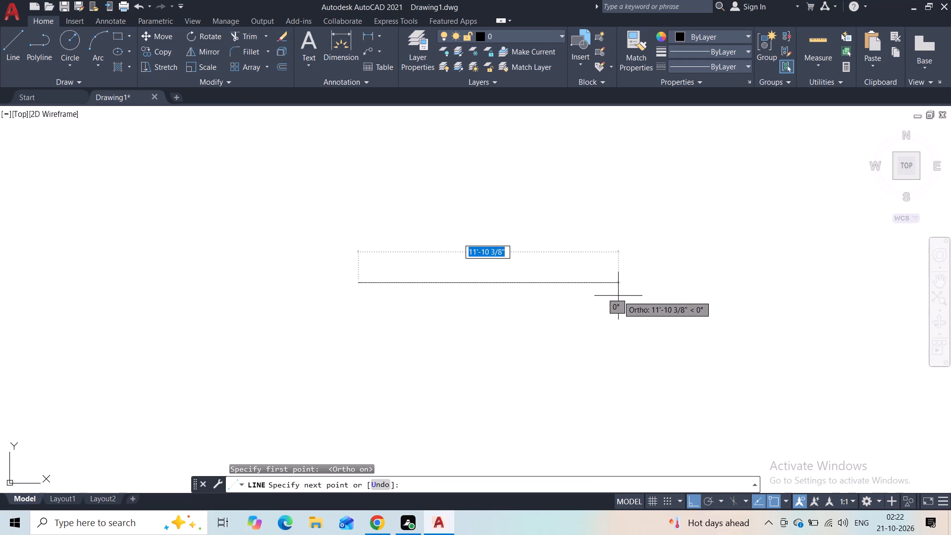
{"action": "scroll", "coordinate": [618, 296], "scroll_direction": "down", "scroll_amount": 2}
{"action": "middle_click_drag", "start_coordinate": [618, 296], "coordinate": [474, 313]}
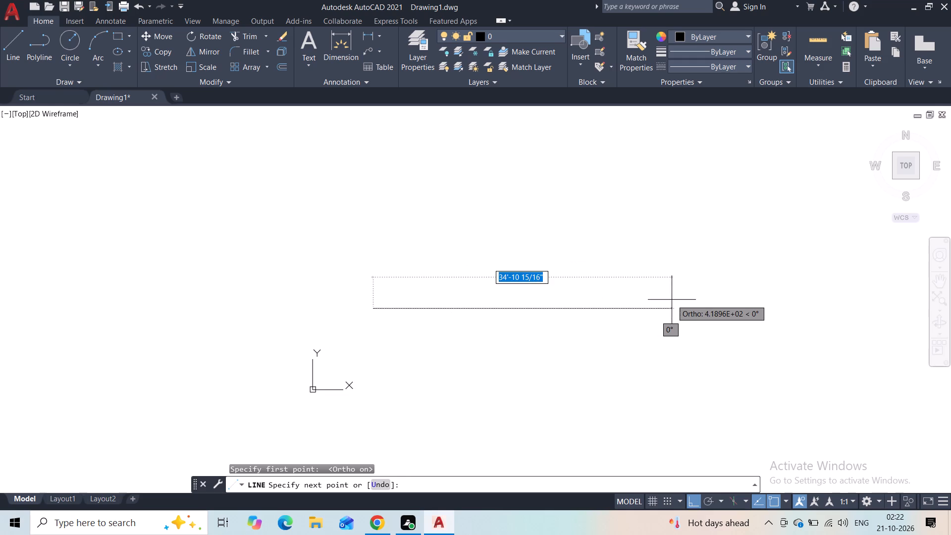
{"action": "left_click", "coordinate": [711, 294]}
{"action": "key", "text": "Escape"}
Draw a 3' vertical line upward from a point on the baseline near its left end.
{"action": "scroll", "coordinate": [582, 303], "scroll_direction": "up", "scroll_amount": 1}
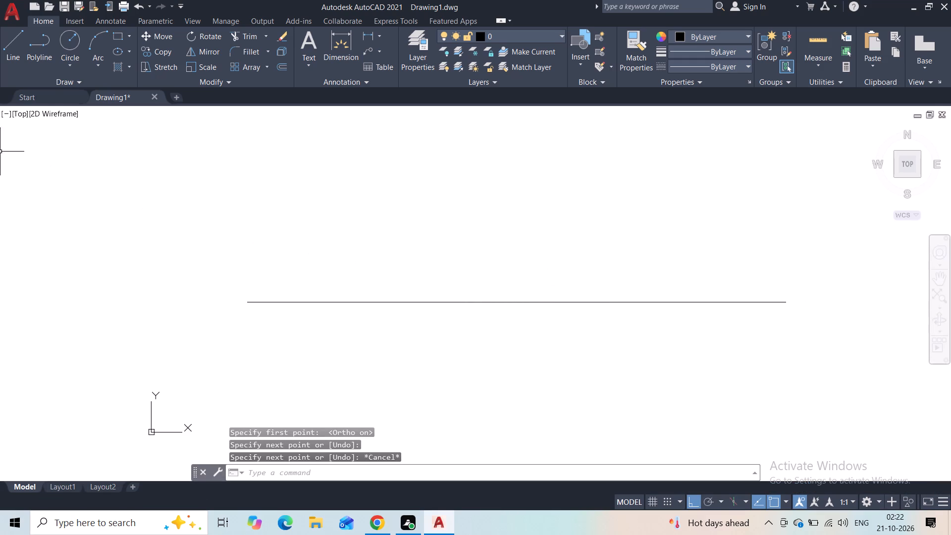
{"action": "left_click", "coordinate": [8, 44]}
{"action": "left_click", "coordinate": [259, 303]}
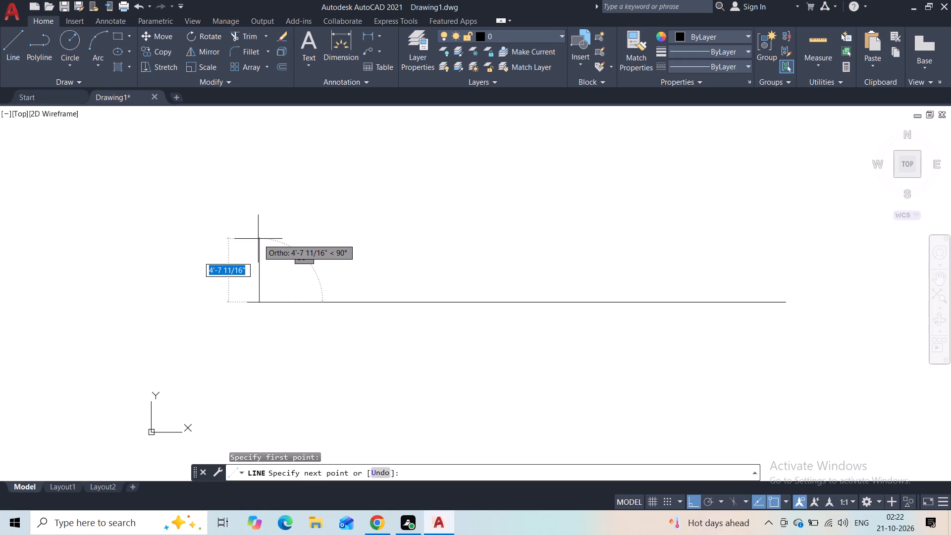
{"action": "key", "text": "3"}
{"action": "key", "text": "apostrophe"}
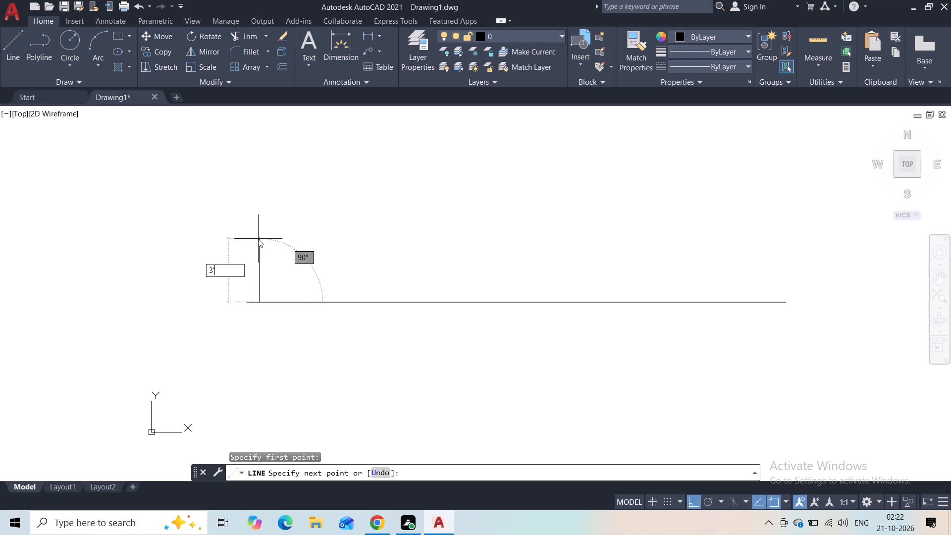
{"action": "key", "text": "Return"}
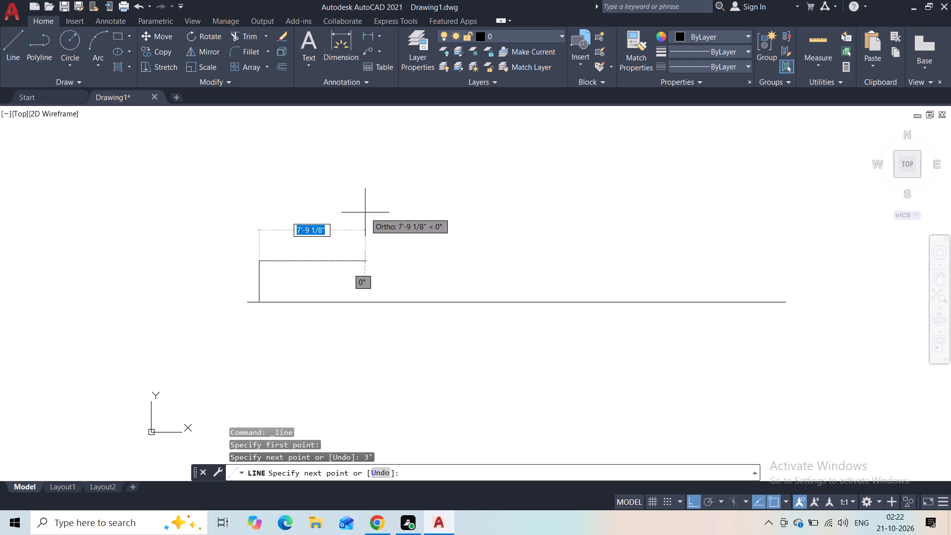
{"action": "scroll", "coordinate": [378, 219], "scroll_direction": "up", "scroll_amount": 1}
{"action": "key", "text": "Escape"}
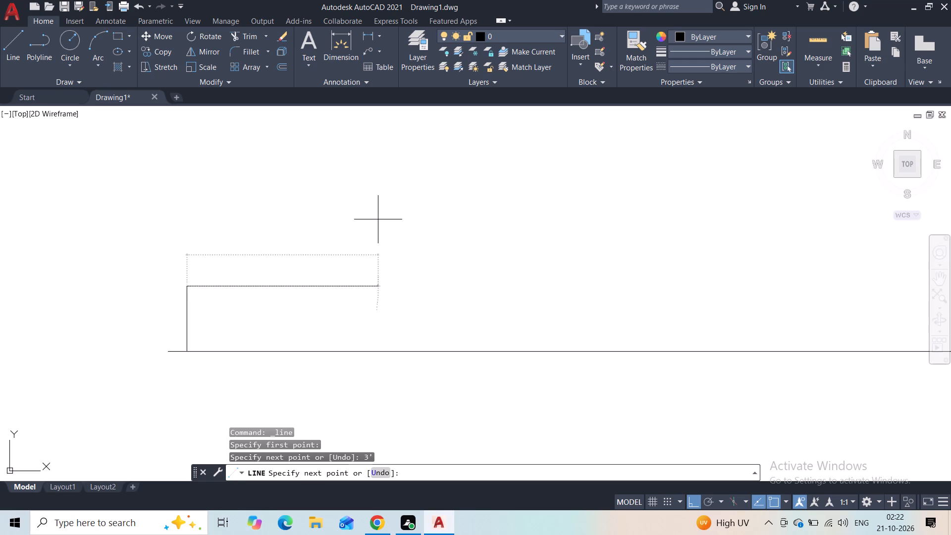
Draw a 1' line straight up from the top end of the 3' vertical line.
{"action": "left_click", "coordinate": [11, 51]}
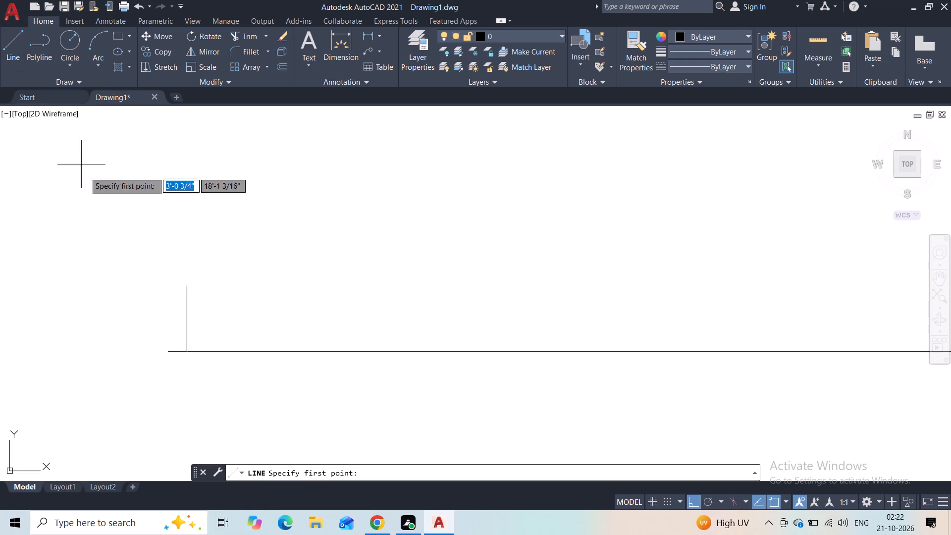
{"action": "left_click", "coordinate": [188, 288]}
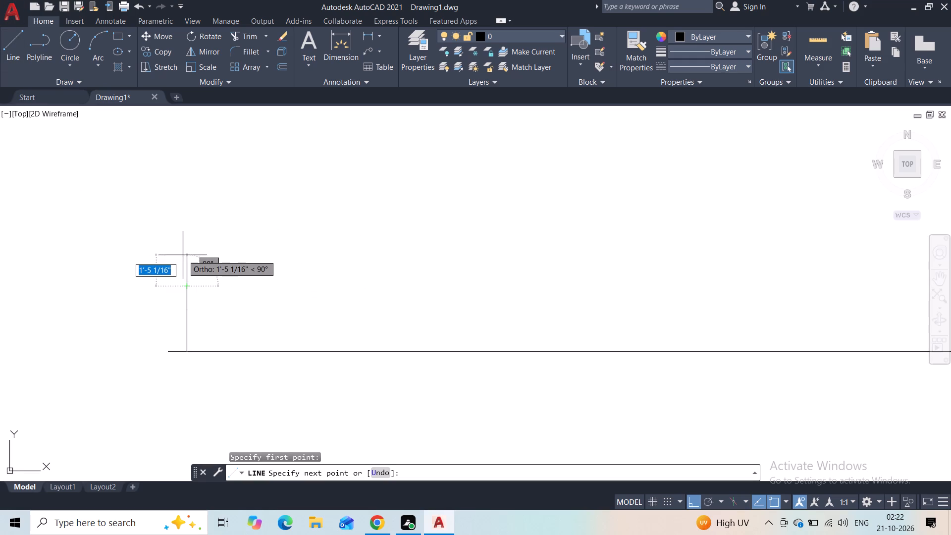
{"action": "key", "text": "1"}
{"action": "key", "text": "apostrophe"}
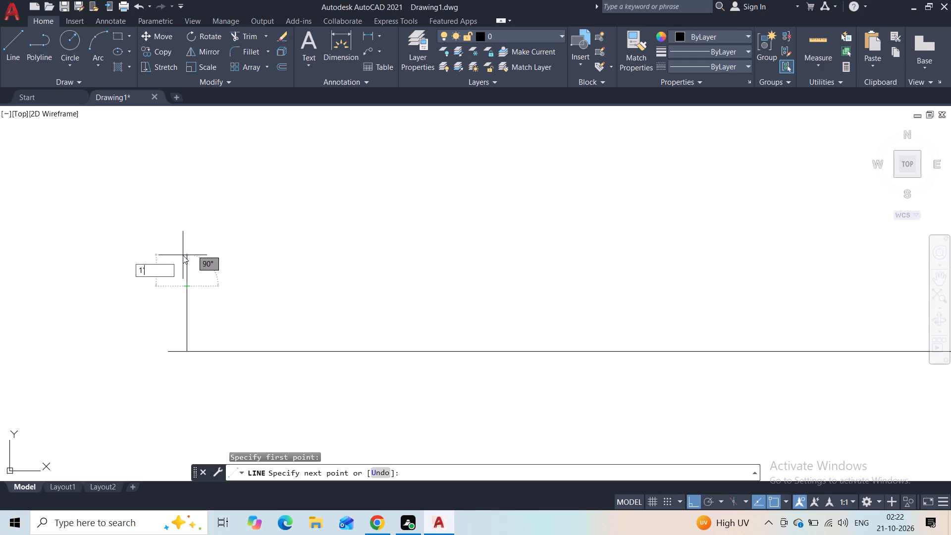
{"action": "key", "text": "Return"}
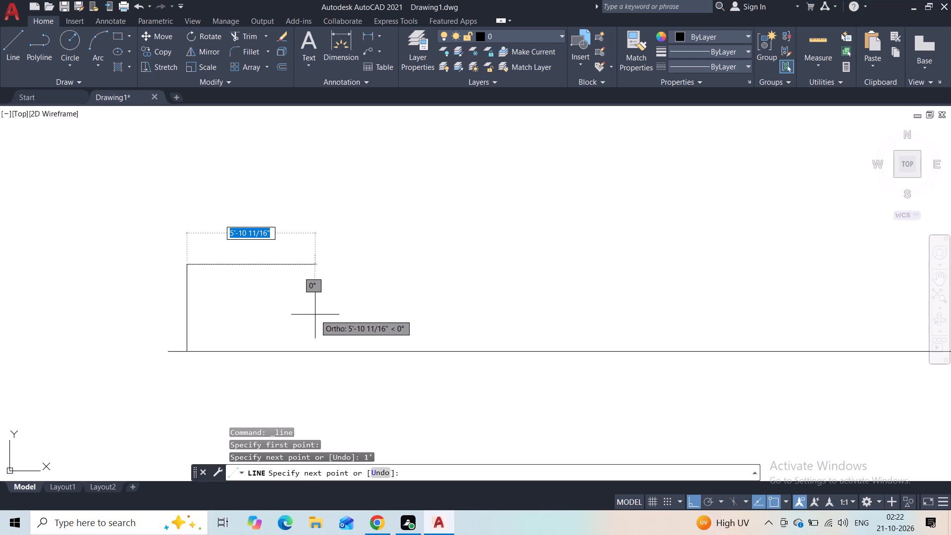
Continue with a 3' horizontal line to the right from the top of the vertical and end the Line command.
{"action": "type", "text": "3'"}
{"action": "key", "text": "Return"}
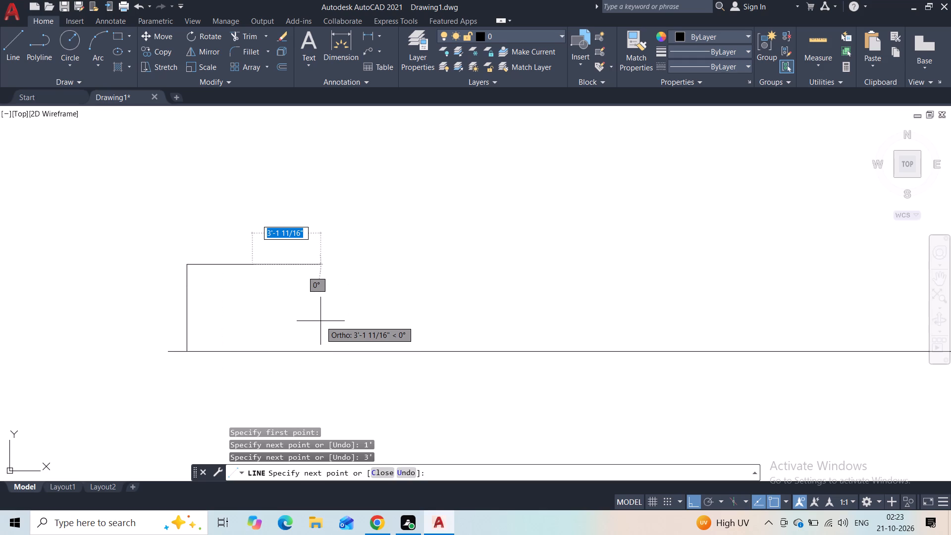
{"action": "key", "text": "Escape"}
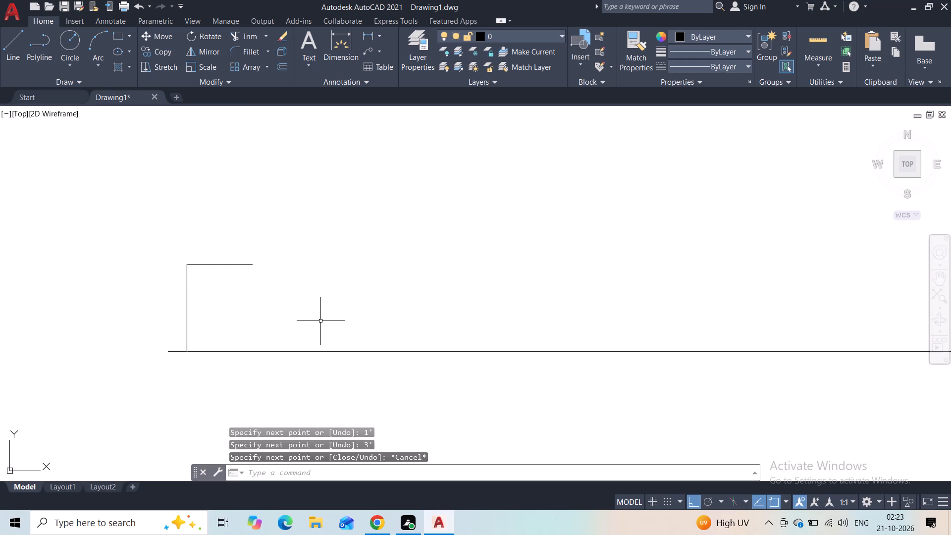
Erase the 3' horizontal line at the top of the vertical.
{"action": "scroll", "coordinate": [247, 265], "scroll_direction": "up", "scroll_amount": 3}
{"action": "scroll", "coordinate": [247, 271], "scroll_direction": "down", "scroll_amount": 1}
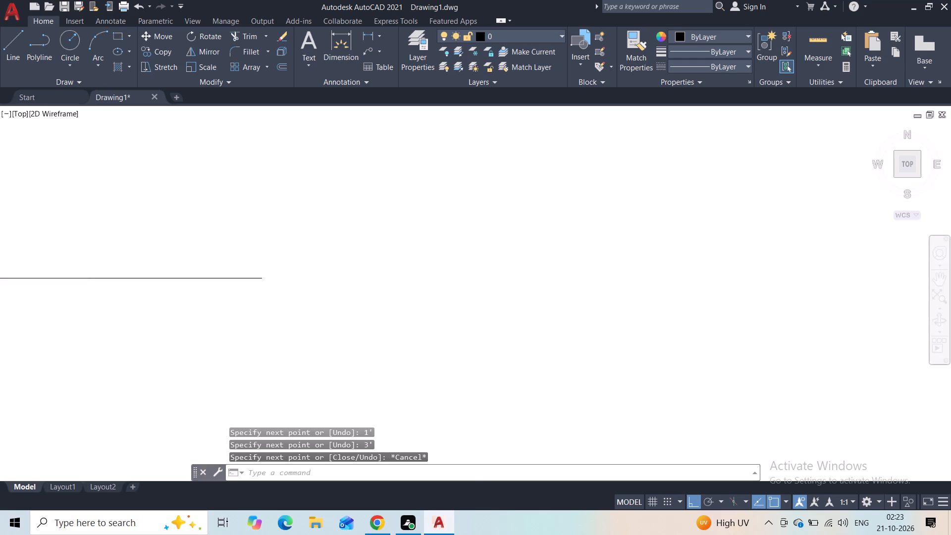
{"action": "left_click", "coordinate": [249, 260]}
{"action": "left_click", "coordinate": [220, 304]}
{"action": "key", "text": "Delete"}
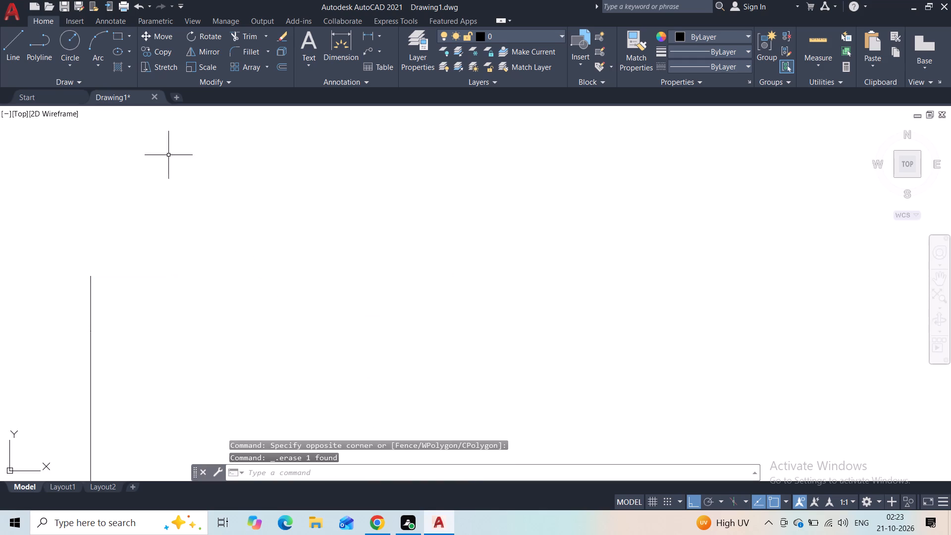
Draw a longer horizontal line rightward from the vertical's top end, continuing with a line down to the baseline to close the box.
{"action": "left_click", "coordinate": [9, 49]}
{"action": "left_click", "coordinate": [90, 277]}
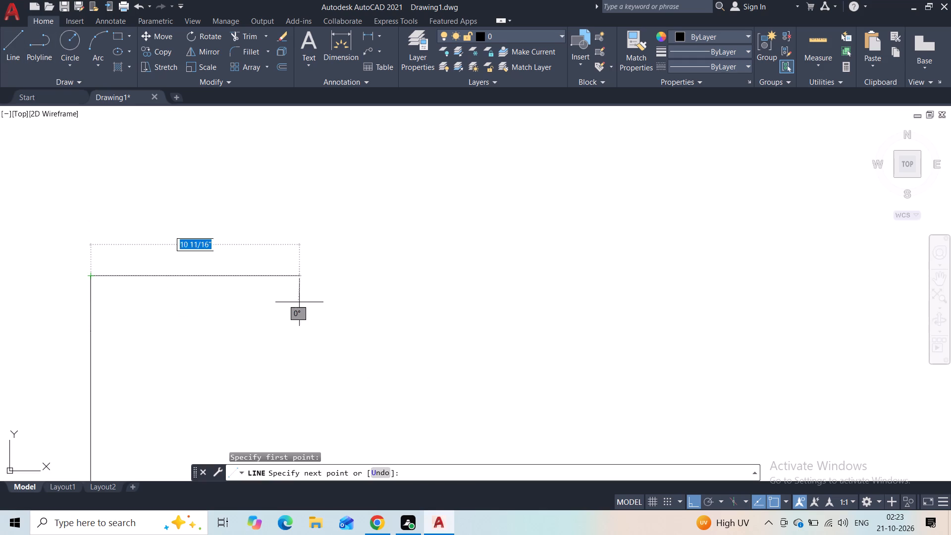
{"action": "scroll", "coordinate": [312, 304], "scroll_direction": "down", "scroll_amount": 1}
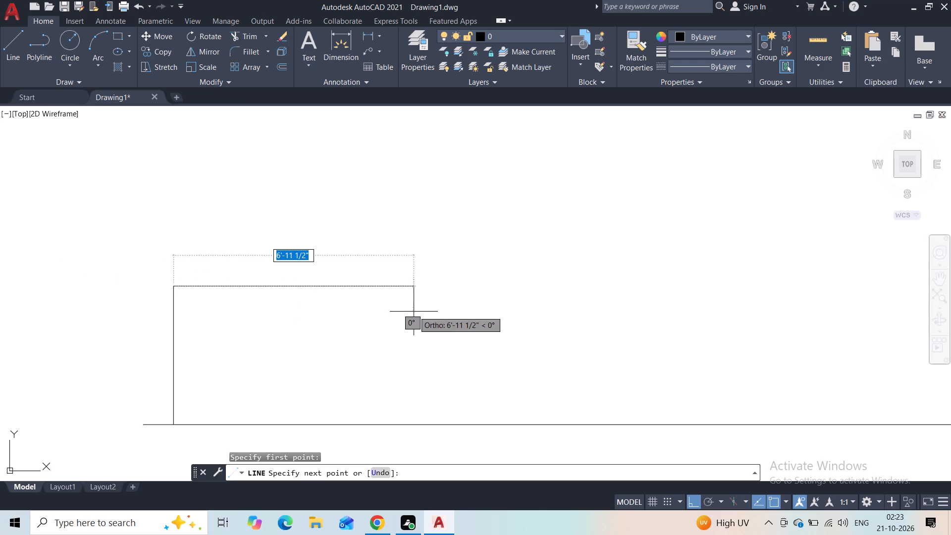
{"action": "left_click", "coordinate": [403, 314]}
{"action": "left_click", "coordinate": [397, 428]}
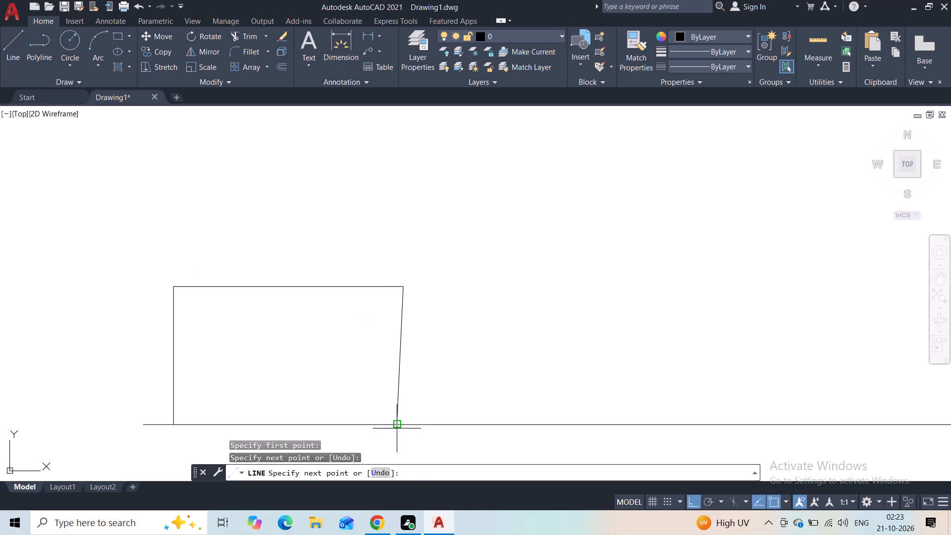
{"action": "key", "text": "Escape"}
Stretch the slanted right side's lower endpoint along the baseline so that the side is vertical.
{"action": "left_click", "coordinate": [431, 332]}
{"action": "left_click_drag", "start_coordinate": [363, 353], "coordinate": [365, 348]}
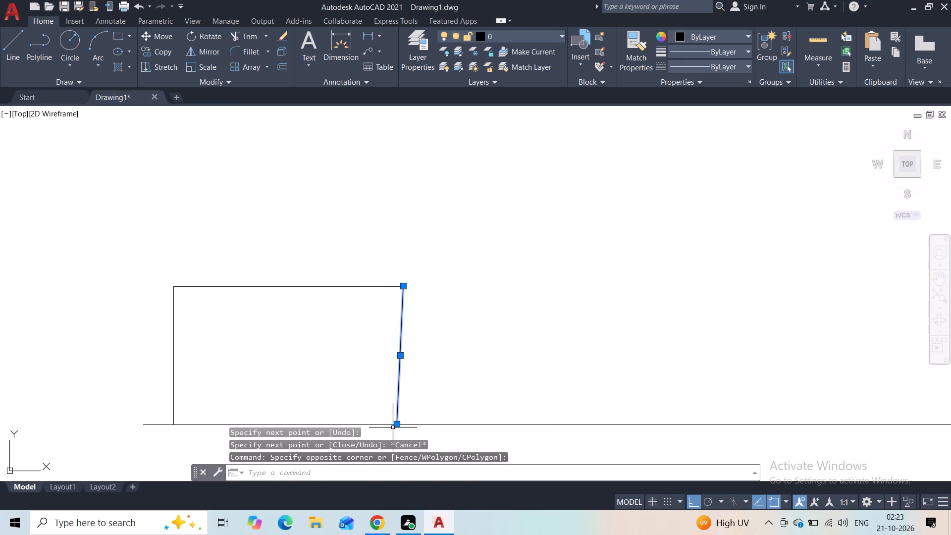
{"action": "left_click", "coordinate": [399, 428]}
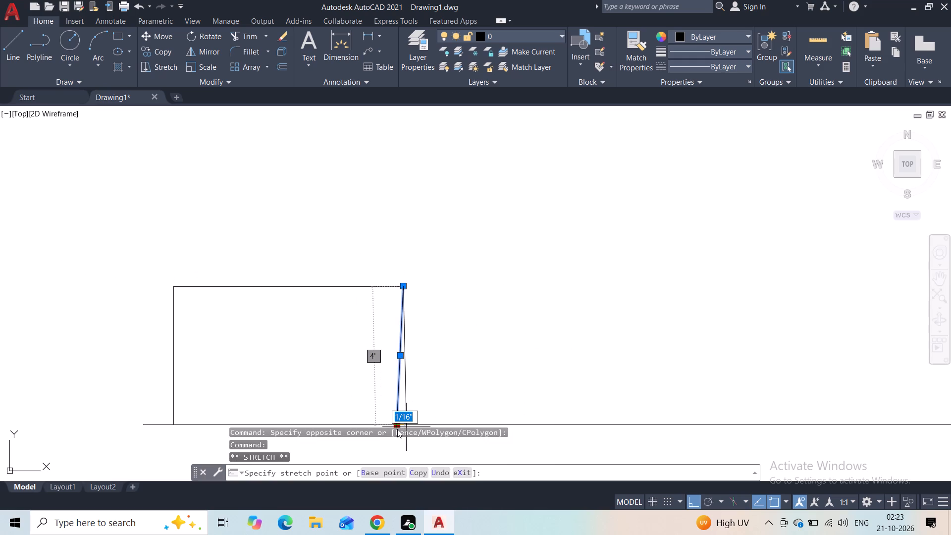
{"action": "left_click", "coordinate": [402, 424]}
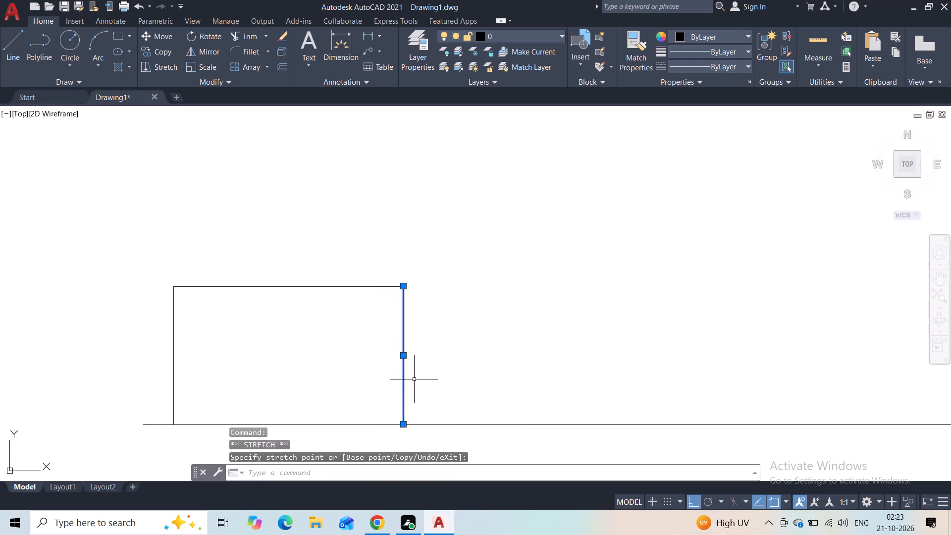
{"action": "key", "text": "Escape"}
Draw a vertical line inside the box from the top edge to the baseline, close to the left side.
{"action": "middle_click_drag", "start_coordinate": [419, 363], "coordinate": [446, 291]}
{"action": "scroll", "coordinate": [446, 291], "scroll_direction": "down", "scroll_amount": 3}
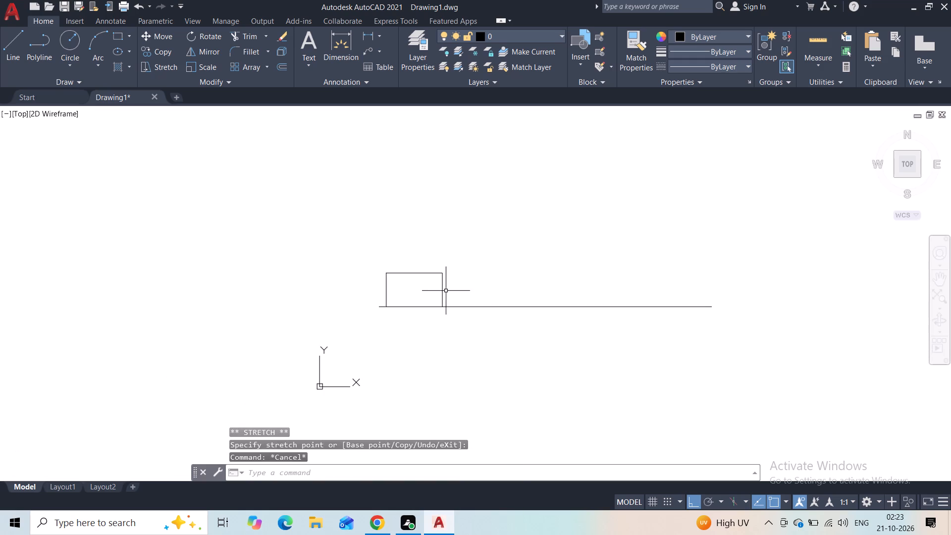
{"action": "middle_click_drag", "start_coordinate": [478, 246], "coordinate": [434, 305]}
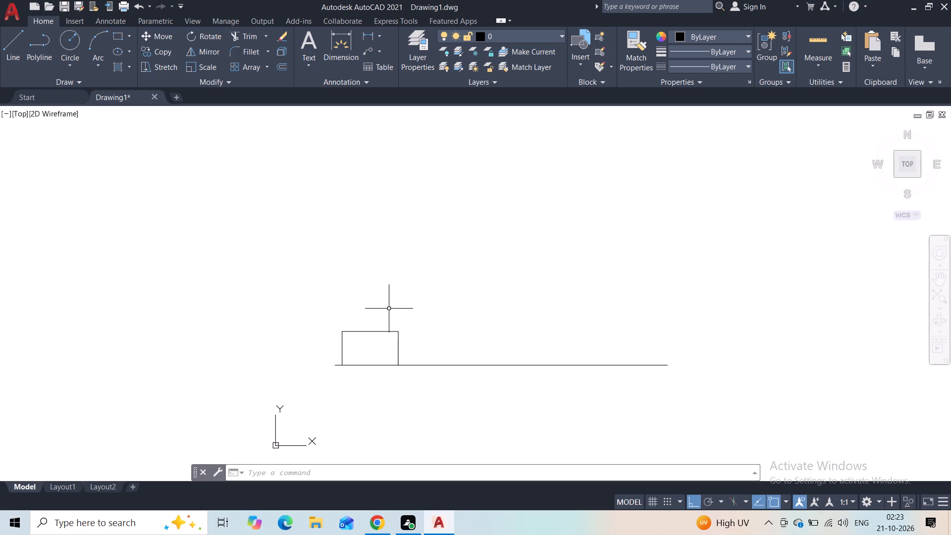
{"action": "scroll", "coordinate": [358, 344], "scroll_direction": "up", "scroll_amount": 3}
{"action": "middle_click_drag", "start_coordinate": [332, 343], "coordinate": [412, 296]}
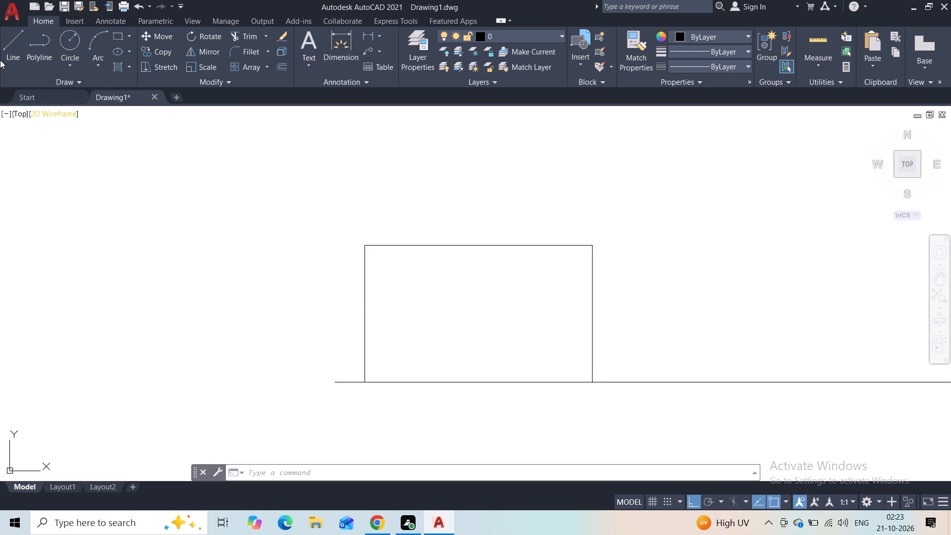
{"action": "left_click", "coordinate": [12, 44]}
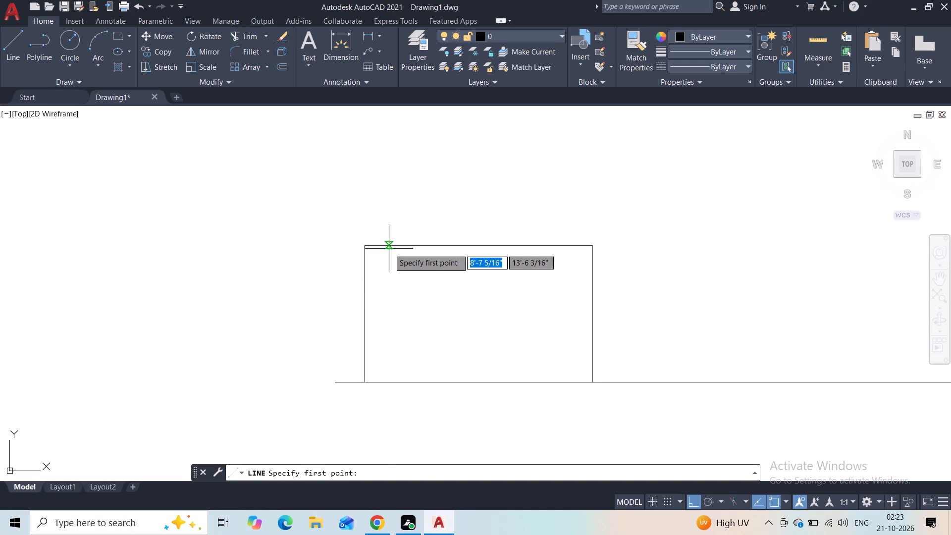
{"action": "left_click", "coordinate": [389, 249]}
{"action": "left_click", "coordinate": [390, 381]}
{"action": "key", "text": "Escape"}
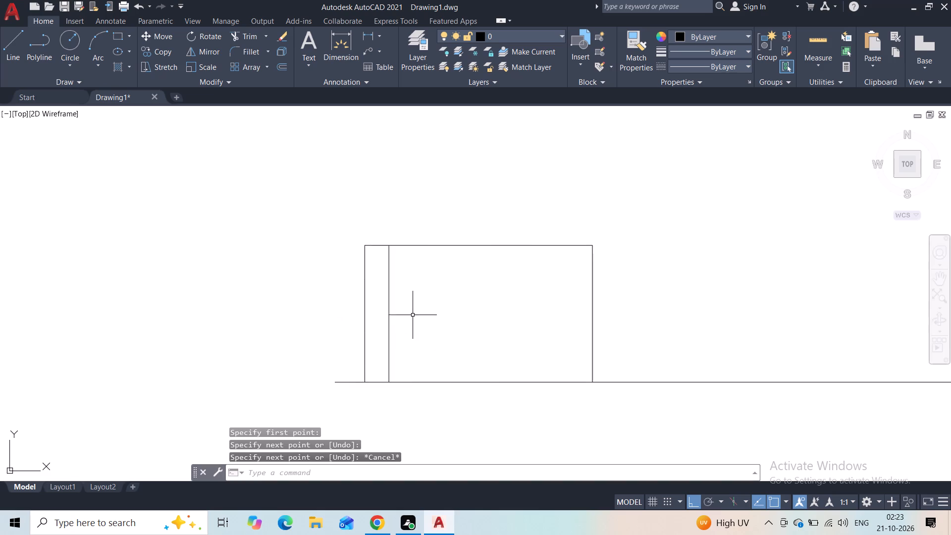
Draw a line 10" down from the inner vertical's top end, continuing horizontally to the box's right side.
{"action": "scroll", "coordinate": [414, 313], "scroll_direction": "down", "scroll_amount": 1}
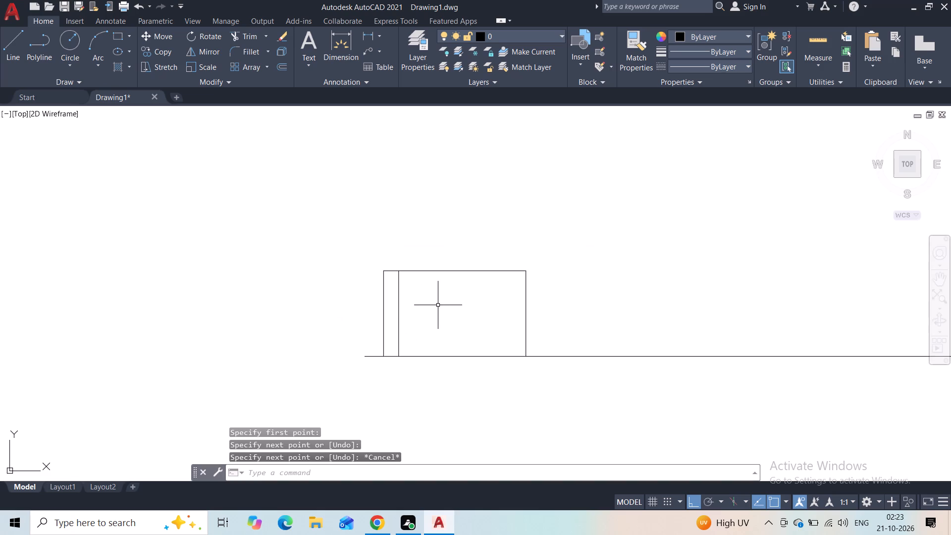
{"action": "scroll", "coordinate": [437, 305], "scroll_direction": "up", "scroll_amount": 1}
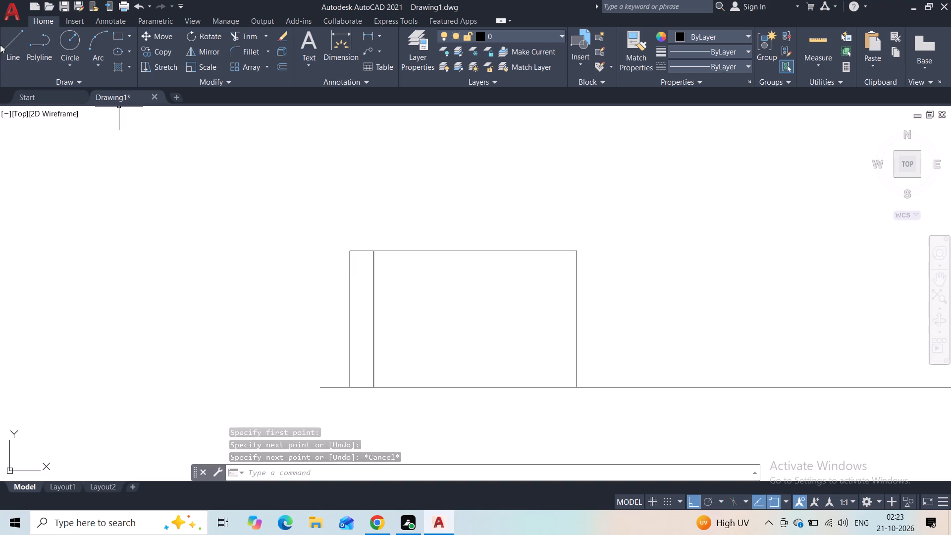
{"action": "left_click", "coordinate": [10, 48]}
{"action": "left_click", "coordinate": [371, 252]}
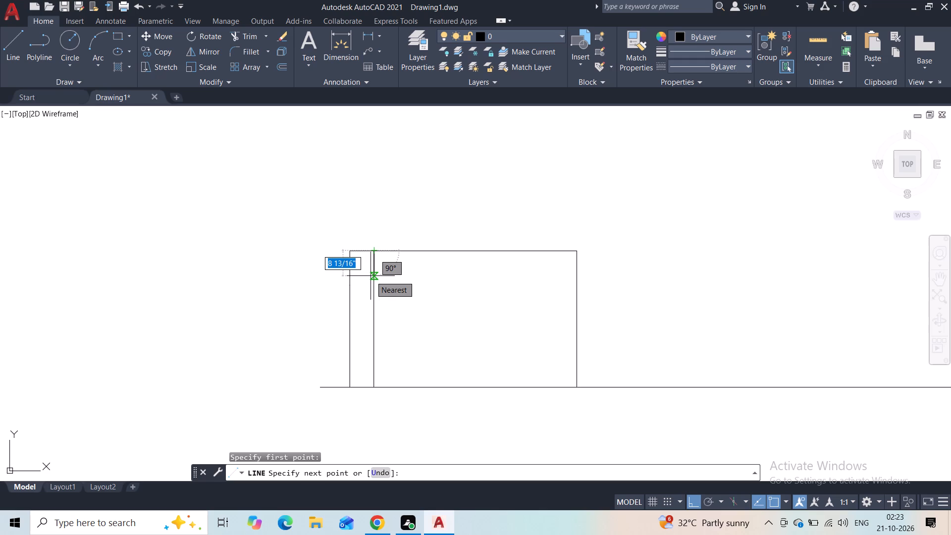
{"action": "type", "text": "10\""}
{"action": "key", "text": "Return"}
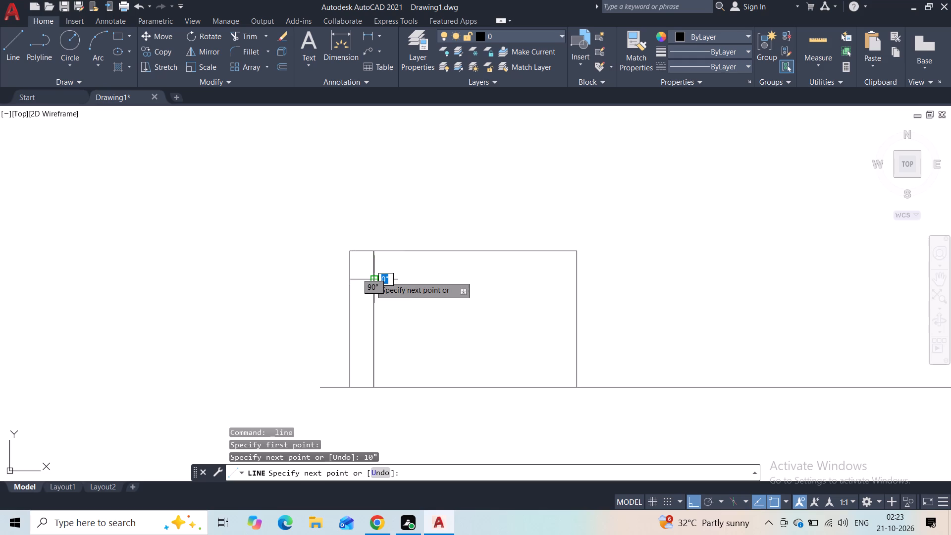
{"action": "left_click", "coordinate": [579, 279]}
{"action": "key", "text": "Escape"}
Offset the inner horizontal line downward three times in succession at a distance of 10".
{"action": "left_click", "coordinate": [481, 271]}
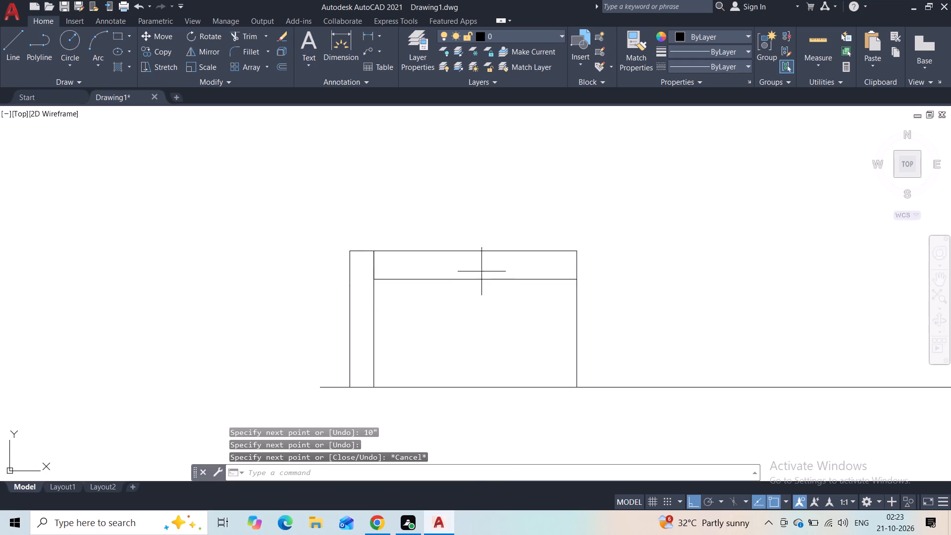
{"action": "left_click", "coordinate": [454, 316]}
{"action": "left_click", "coordinate": [280, 62]}
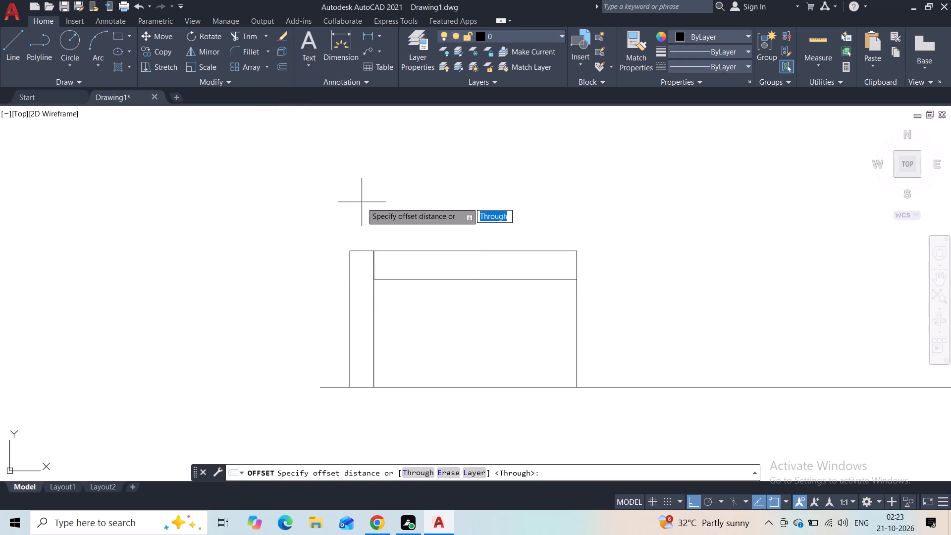
{"action": "type", "text": "10"}
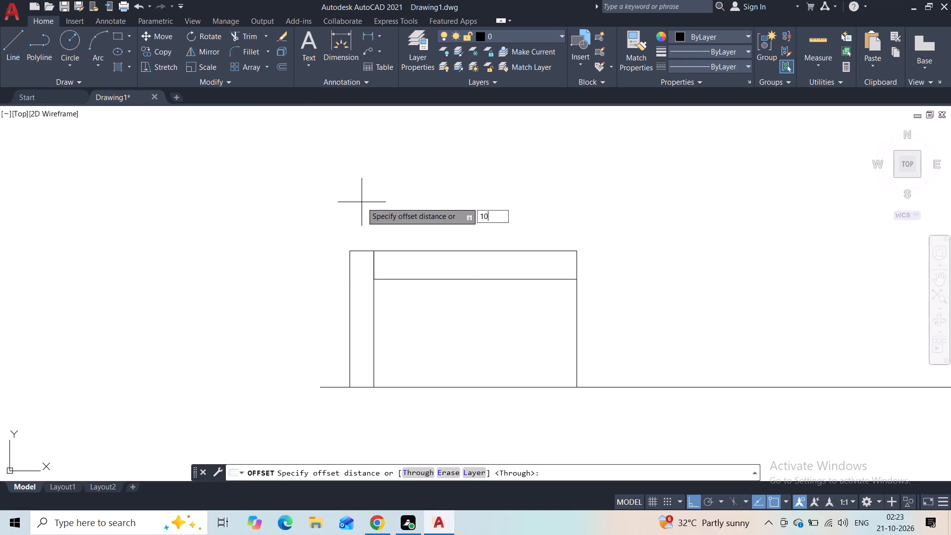
{"action": "key", "text": "shift+quotedbl"}
{"action": "key", "text": "Return"}
{"action": "left_click", "coordinate": [403, 301]}
{"action": "left_click", "coordinate": [405, 352]}
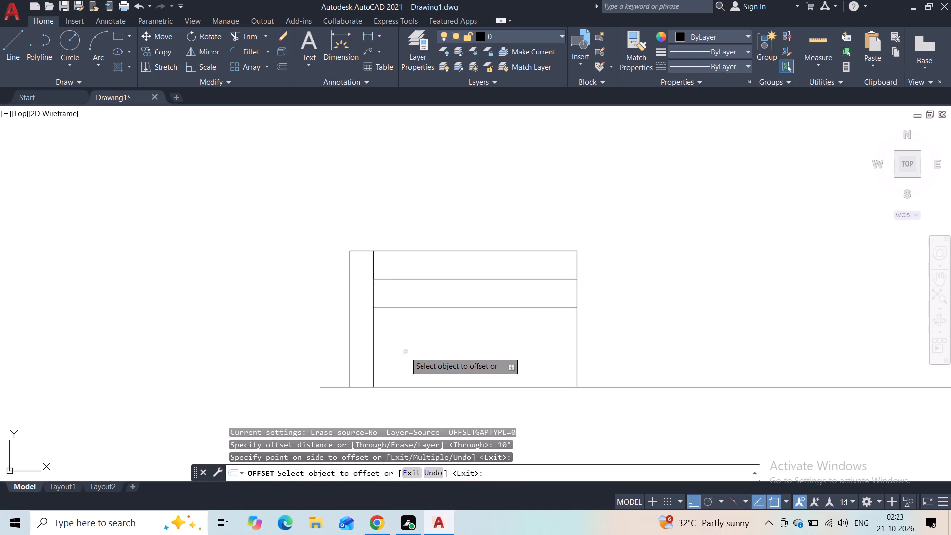
{"action": "left_click", "coordinate": [408, 307]}
{"action": "left_click", "coordinate": [413, 344]}
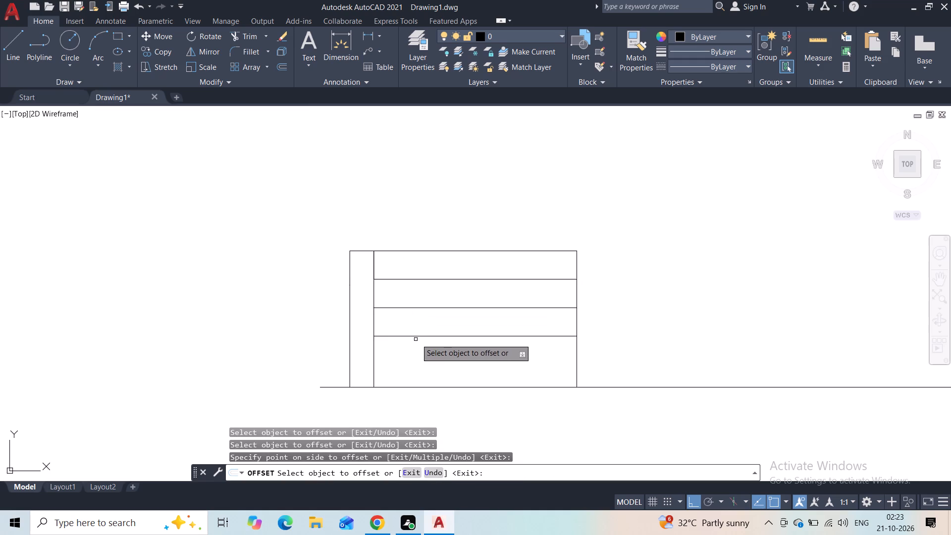
{"action": "left_click", "coordinate": [424, 335]}
{"action": "left_click", "coordinate": [426, 359]}
{"action": "key", "text": "Escape"}
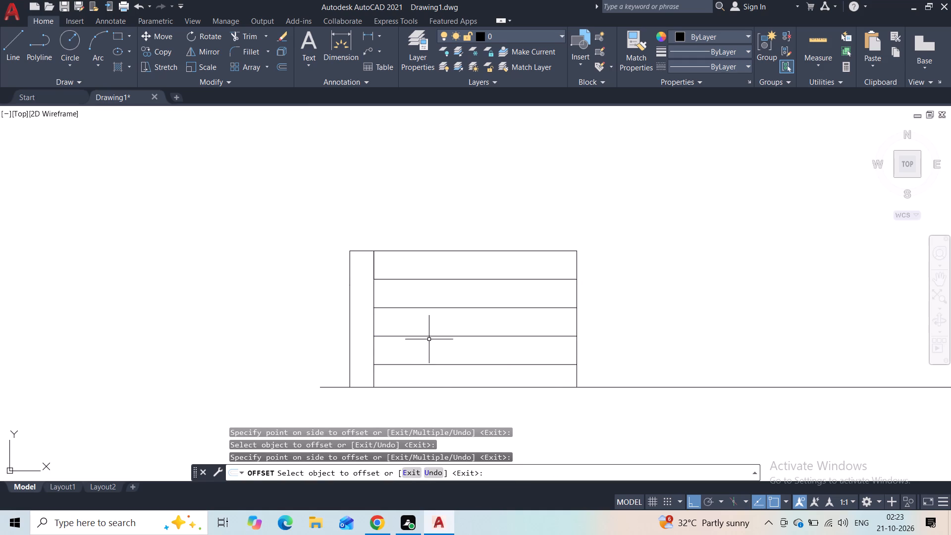
Erase the short 10" vertical line overlapping the top of the inner vertical.
{"action": "left_click", "coordinate": [374, 266]}
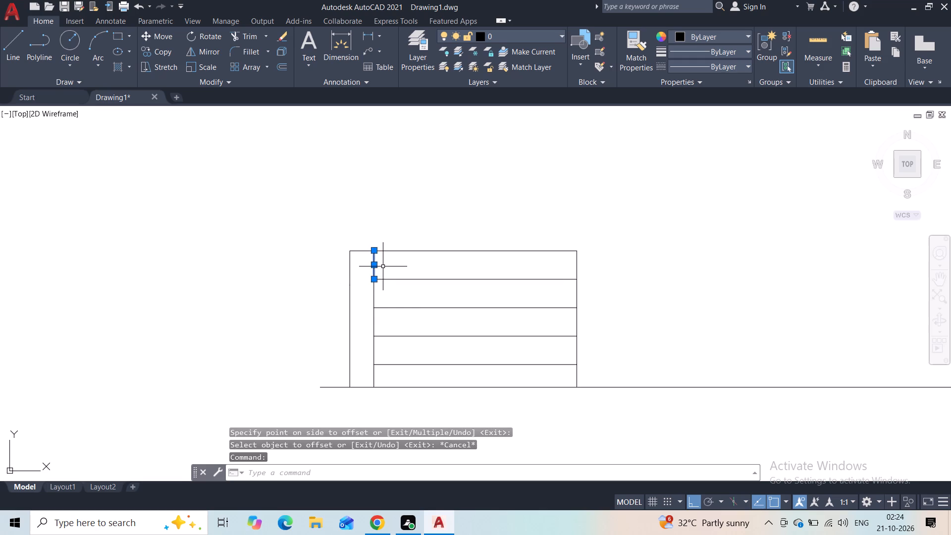
{"action": "key", "text": "Delete"}
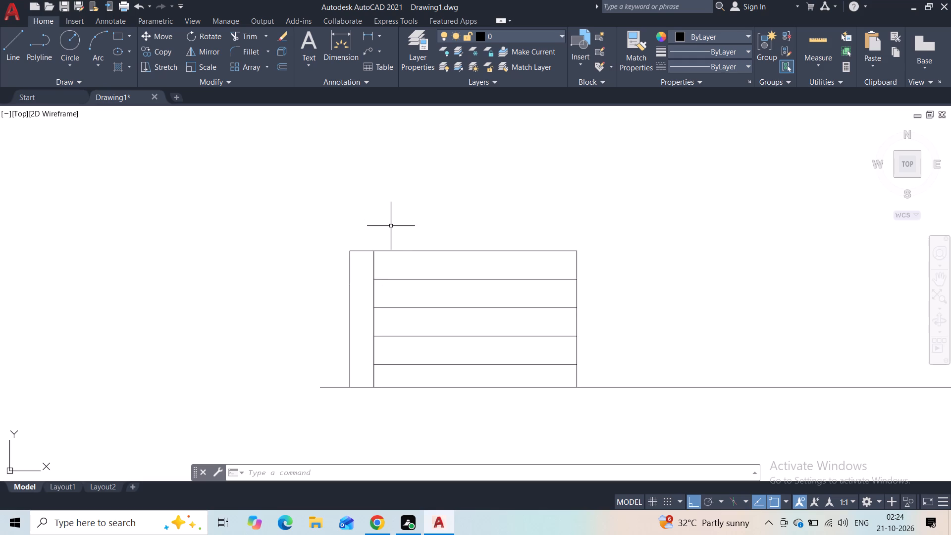
Draw a line about 22'-9 5/8" horizontally from the second course line's end on the box's right side, continuing down to the baseline.
{"action": "middle_click_drag", "start_coordinate": [404, 240], "coordinate": [347, 252]}
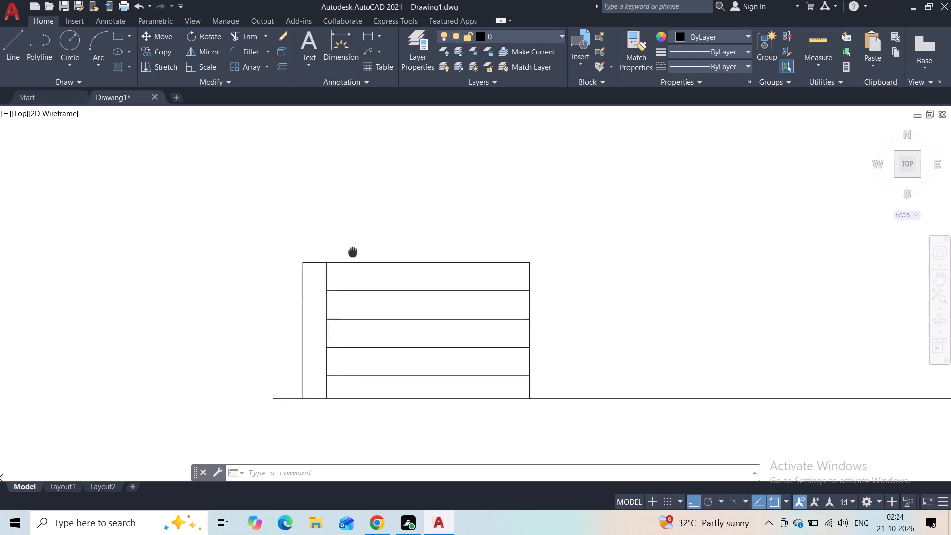
{"action": "middle_click_drag", "start_coordinate": [347, 252], "coordinate": [235, 256]}
{"action": "scroll", "coordinate": [286, 251], "scroll_direction": "down", "scroll_amount": 2}
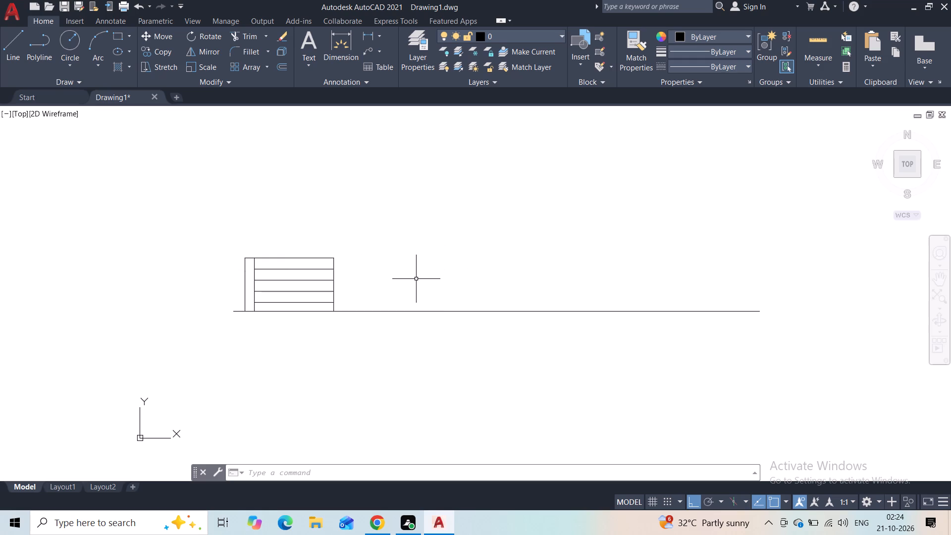
{"action": "left_click", "coordinate": [15, 57]}
{"action": "scroll", "coordinate": [367, 275], "scroll_direction": "up", "scroll_amount": 1}
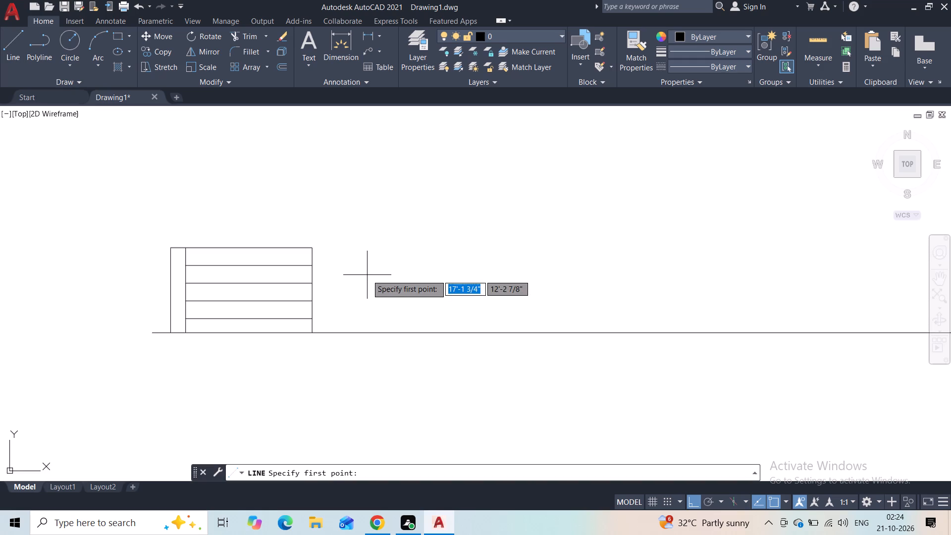
{"action": "left_click", "coordinate": [315, 283]}
{"action": "middle_click_drag", "start_coordinate": [606, 294], "coordinate": [475, 302]}
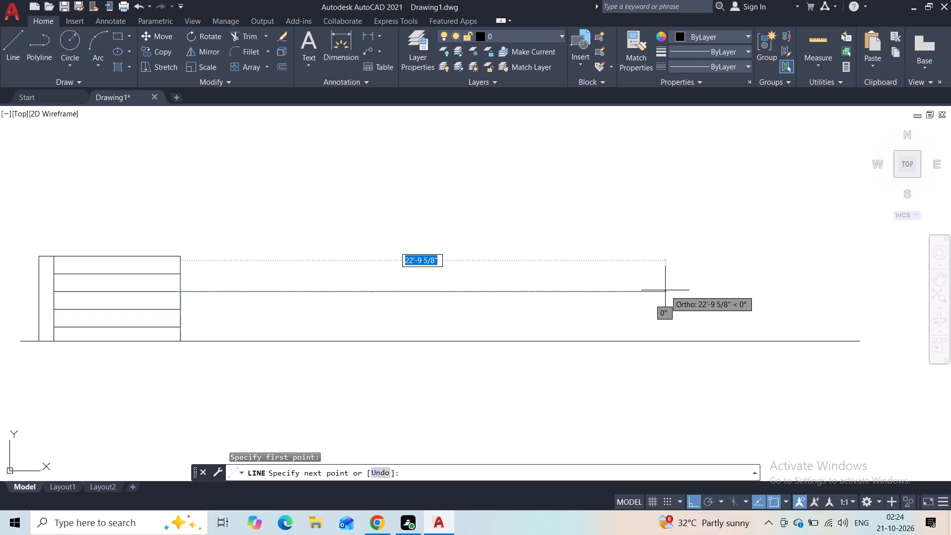
{"action": "left_click", "coordinate": [665, 290]}
{"action": "left_click", "coordinate": [671, 341]}
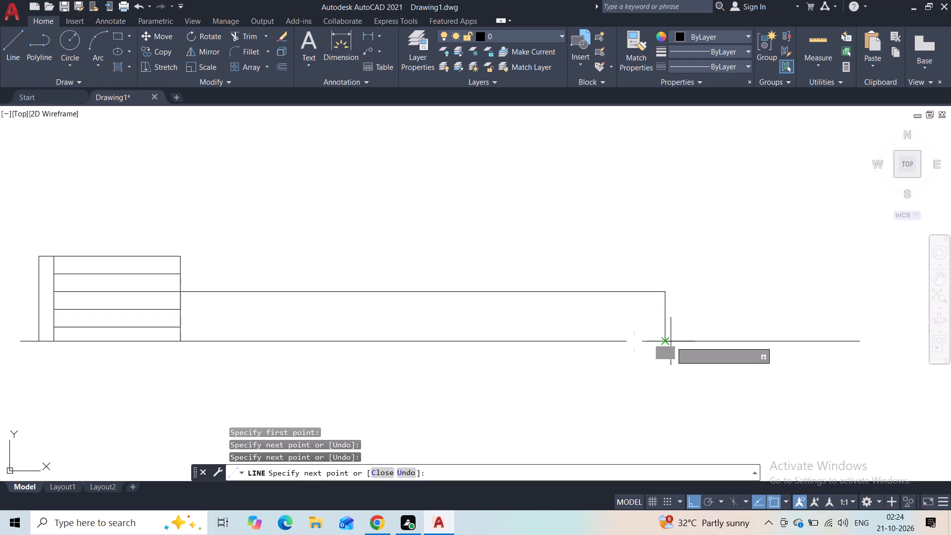
{"action": "key", "text": "Escape"}
Draw a tall vertical line upward from the corner at the far end of the long horizontal line.
{"action": "scroll", "coordinate": [662, 280], "scroll_direction": "down", "scroll_amount": 3}
{"action": "middle_click_drag", "start_coordinate": [649, 246], "coordinate": [645, 251]}
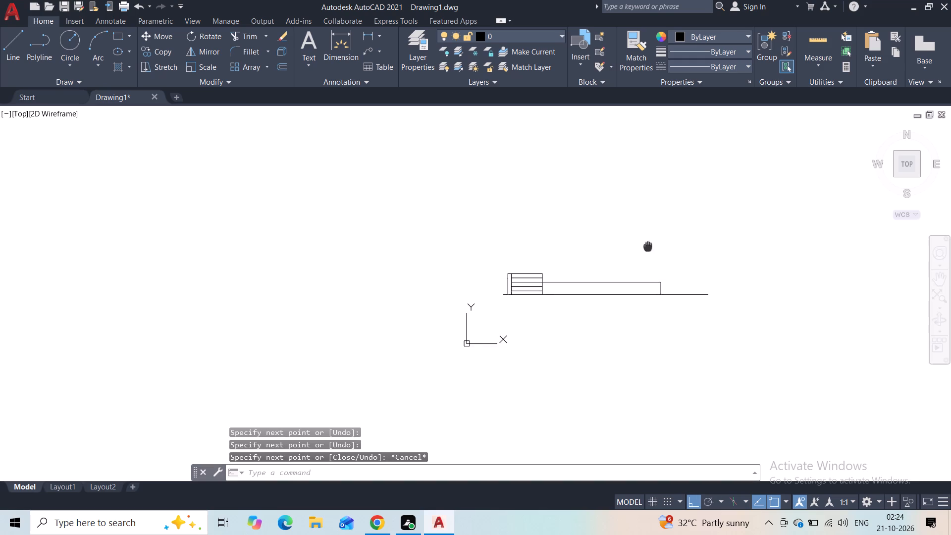
{"action": "middle_click_drag", "start_coordinate": [645, 251], "coordinate": [628, 309]}
{"action": "scroll", "coordinate": [628, 309], "scroll_direction": "up", "scroll_amount": 2}
{"action": "key", "text": "space"}
{"action": "left_click", "coordinate": [662, 380]}
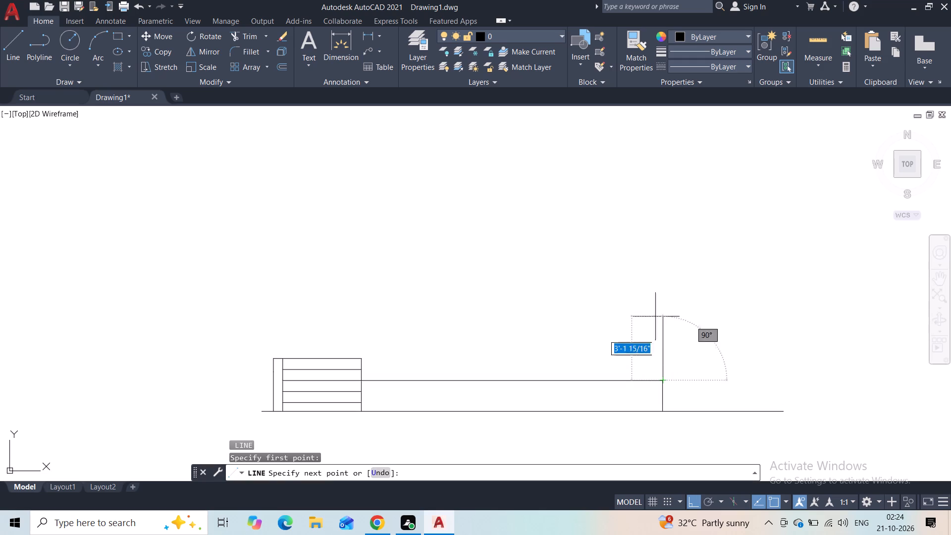
{"action": "left_click", "coordinate": [651, 132]}
{"action": "key", "text": "Escape"}
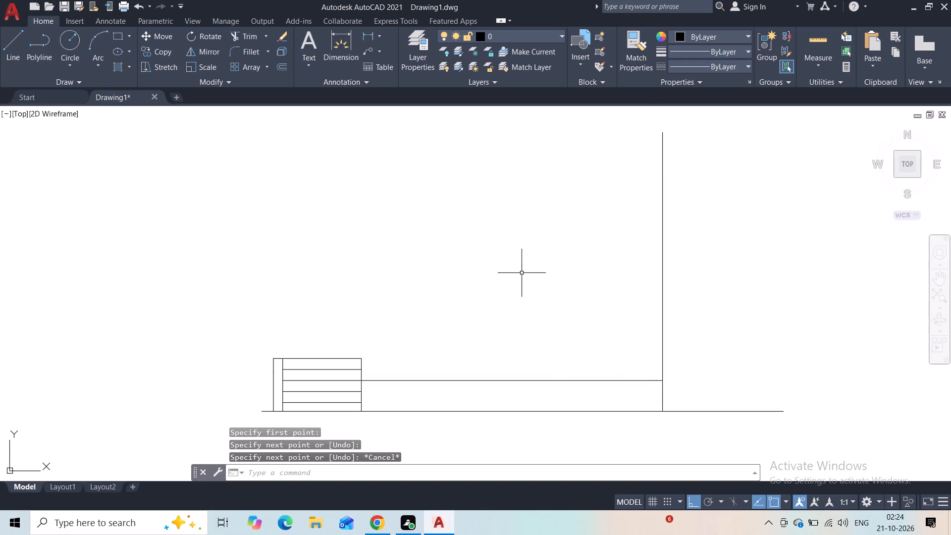
Draw a line 12' up from the box's top-right corner, continuing horizontally to the tall vertical line.
{"action": "middle_click_drag", "start_coordinate": [521, 274], "coordinate": [553, 268]}
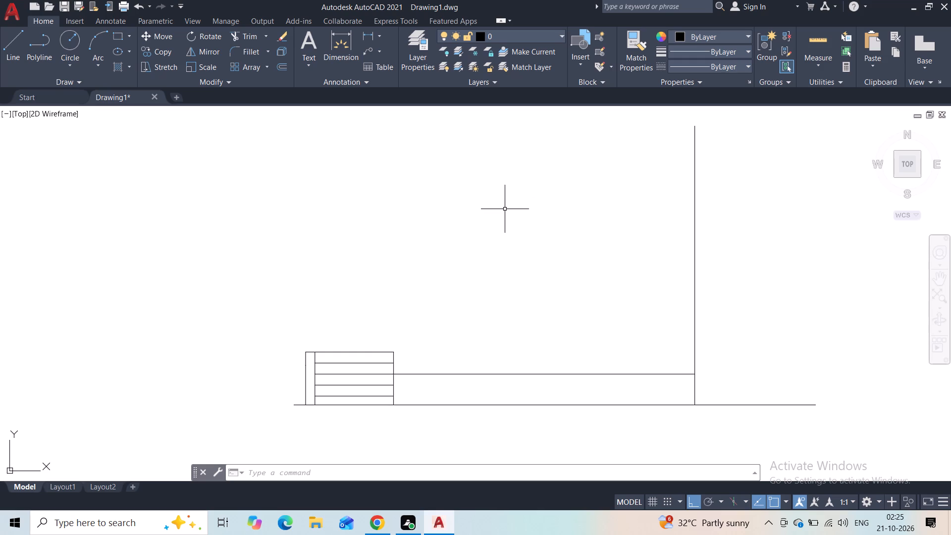
{"action": "scroll", "coordinate": [503, 217], "scroll_direction": "down", "scroll_amount": 2}
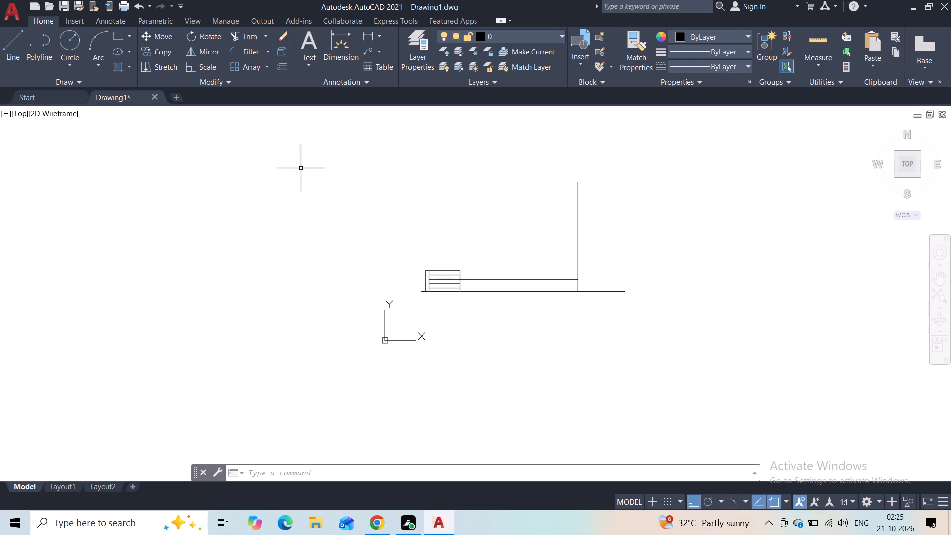
{"action": "scroll", "coordinate": [466, 256], "scroll_direction": "up", "scroll_amount": 1}
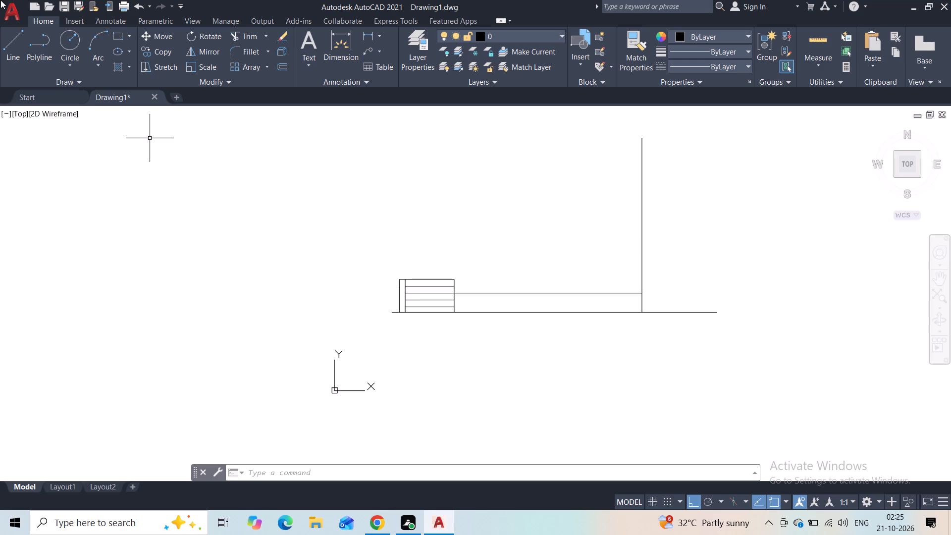
{"action": "left_click", "coordinate": [14, 49]}
{"action": "scroll", "coordinate": [389, 257], "scroll_direction": "up", "scroll_amount": 1}
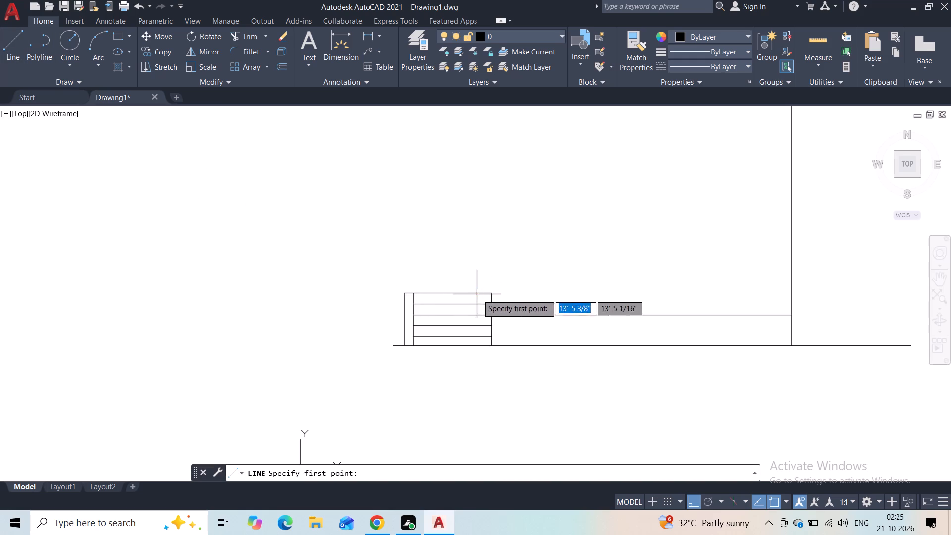
{"action": "left_click", "coordinate": [493, 293]}
{"action": "type", "text": "12'"}
{"action": "key", "text": "Return"}
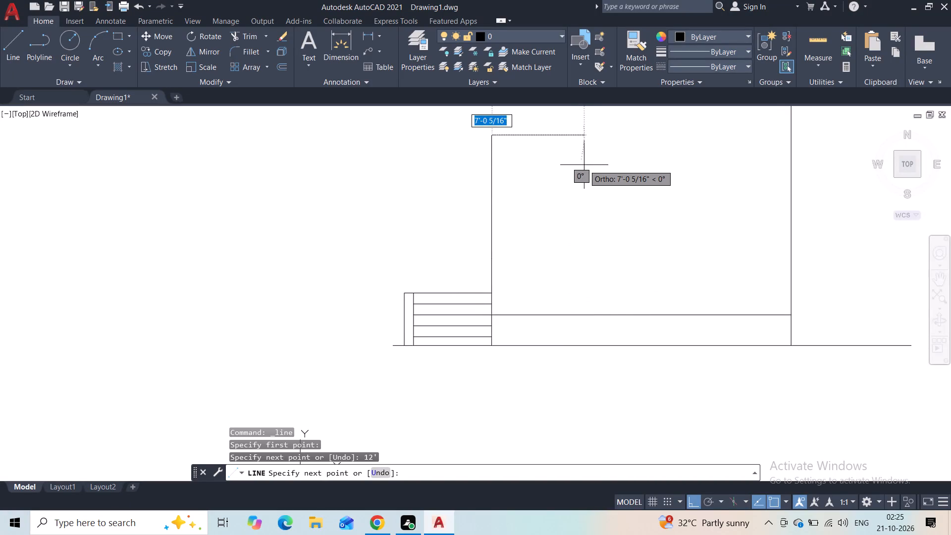
{"action": "middle_click_drag", "start_coordinate": [584, 167], "coordinate": [512, 225]}
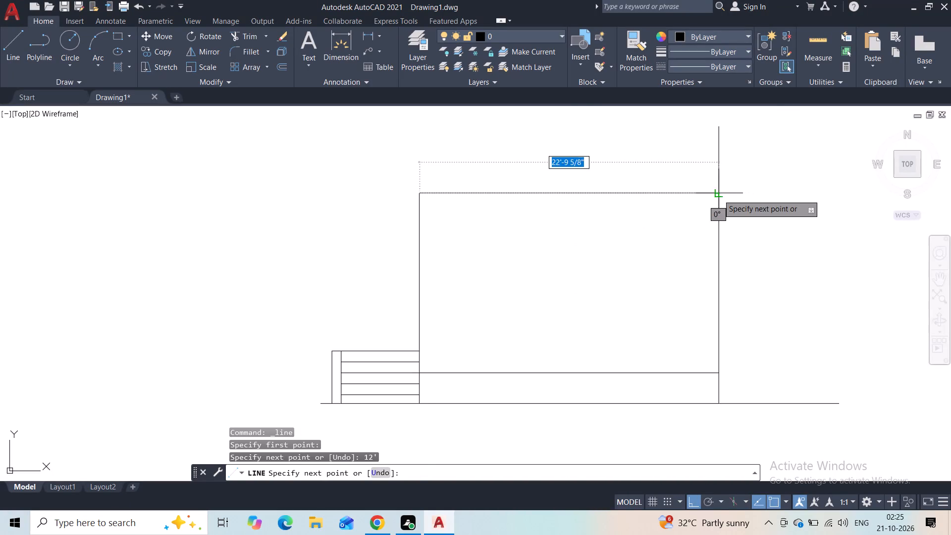
{"action": "left_click", "coordinate": [718, 195]}
{"action": "key", "text": "Escape"}
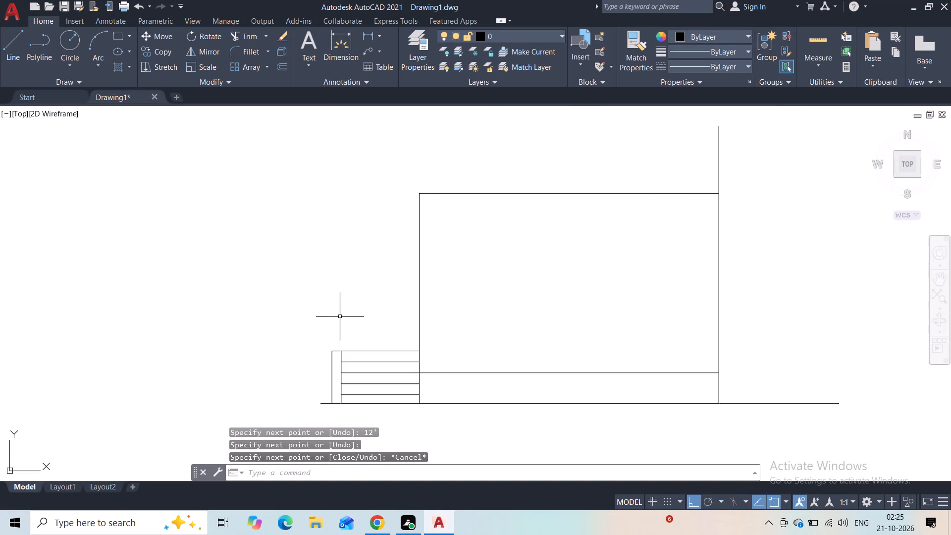
Draw a line 12' up from the box's top-left corner, continuing horizontally to the top of the middle vertical.
{"action": "key", "text": "space"}
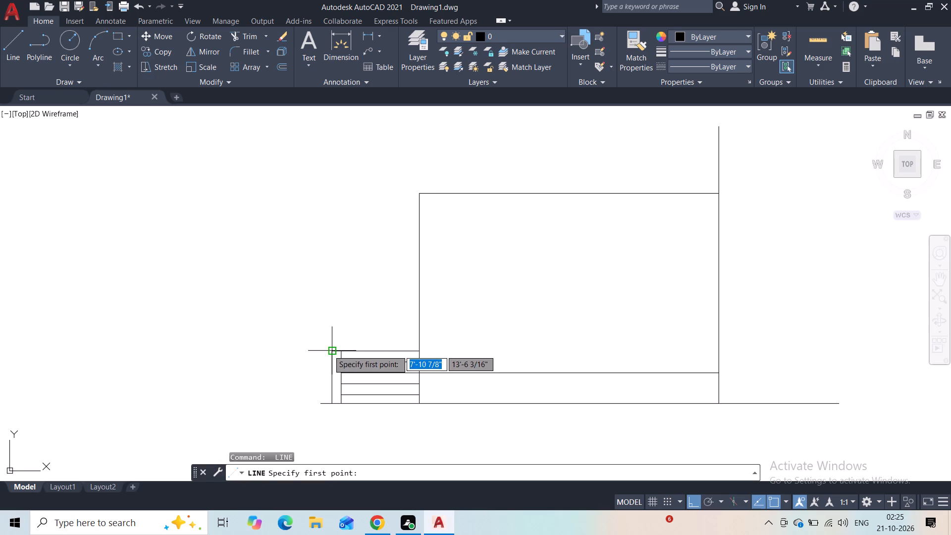
{"action": "left_click", "coordinate": [328, 352]}
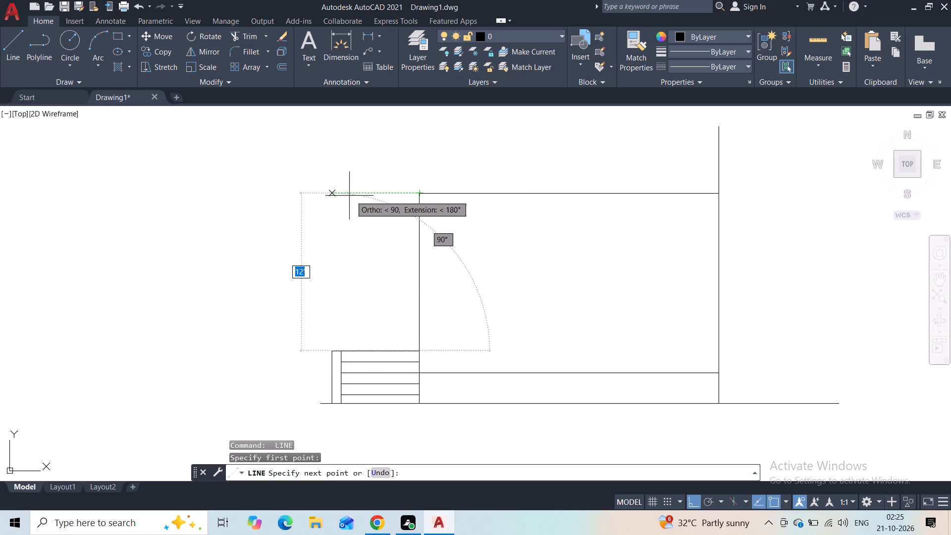
{"action": "left_click", "coordinate": [330, 194]}
{"action": "left_click", "coordinate": [418, 196]}
{"action": "key", "text": "Escape"}
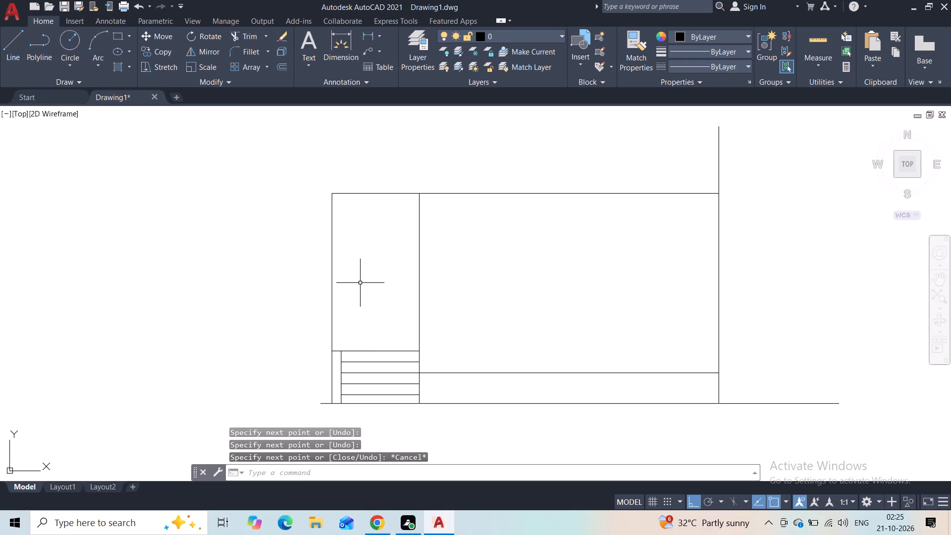
Draw a tall door rectangle standing on the box's top edge, starting at the inner vertical's top end and stopping short of the middle vertical.
{"action": "middle_click_drag", "start_coordinate": [381, 301], "coordinate": [381, 290]}
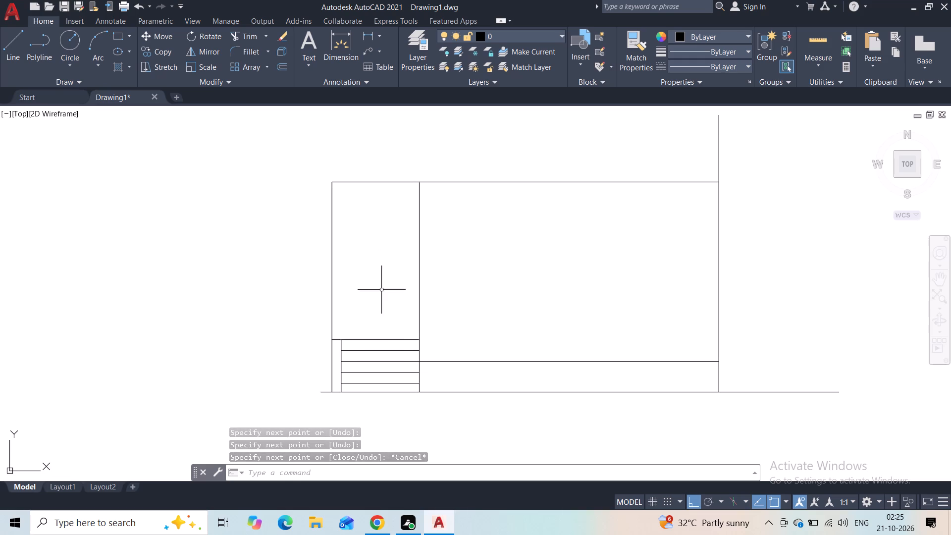
{"action": "left_click", "coordinate": [121, 40]}
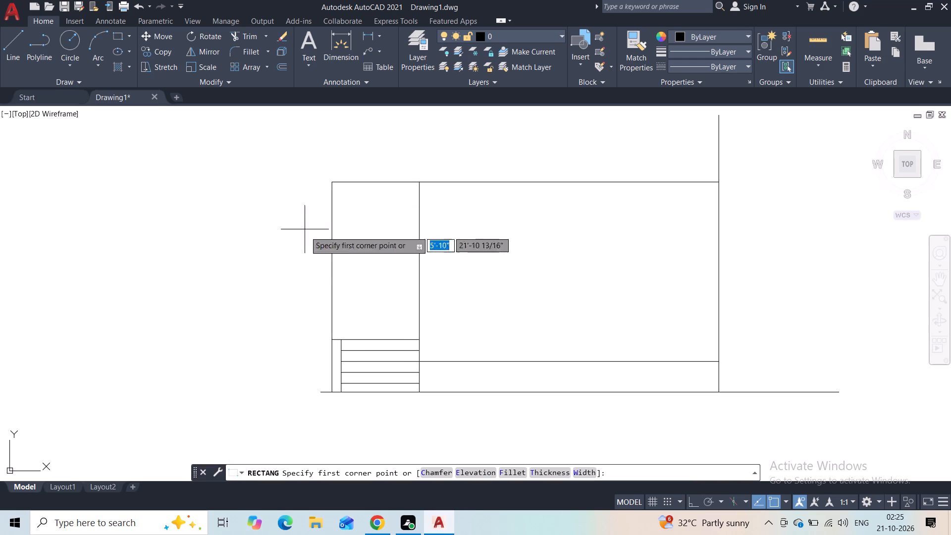
{"action": "left_click", "coordinate": [340, 340]}
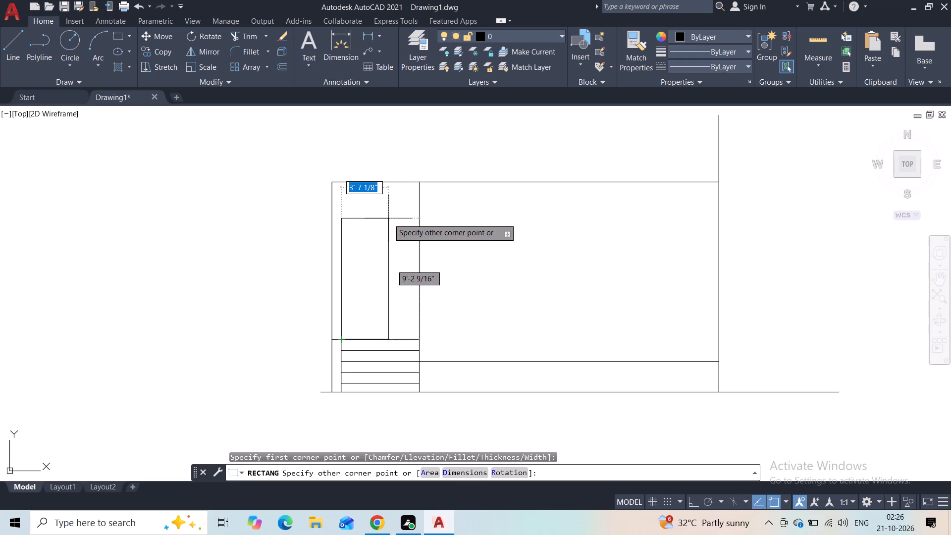
{"action": "left_click", "coordinate": [399, 212]}
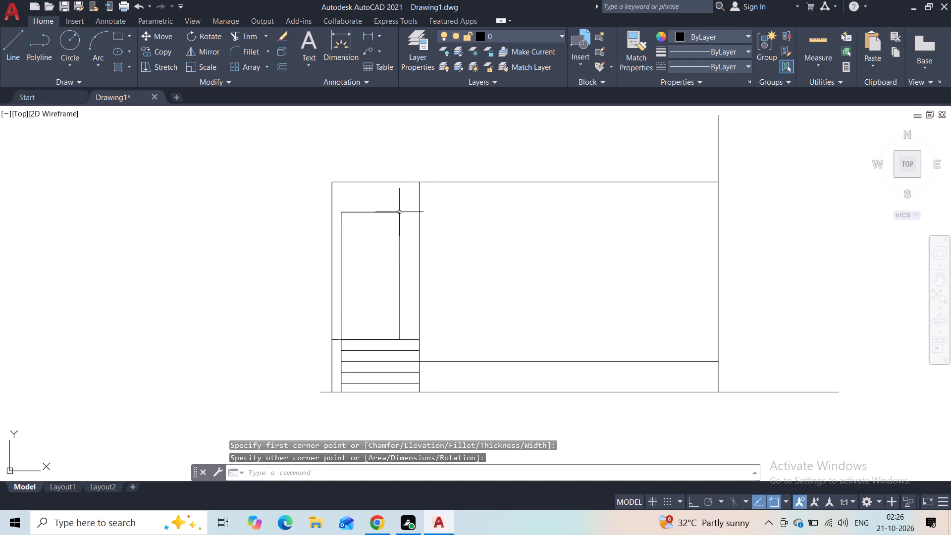
Join the middle 12' vertical and the box's right side below it into one line.
{"action": "scroll", "coordinate": [383, 276], "scroll_direction": "down", "scroll_amount": 1}
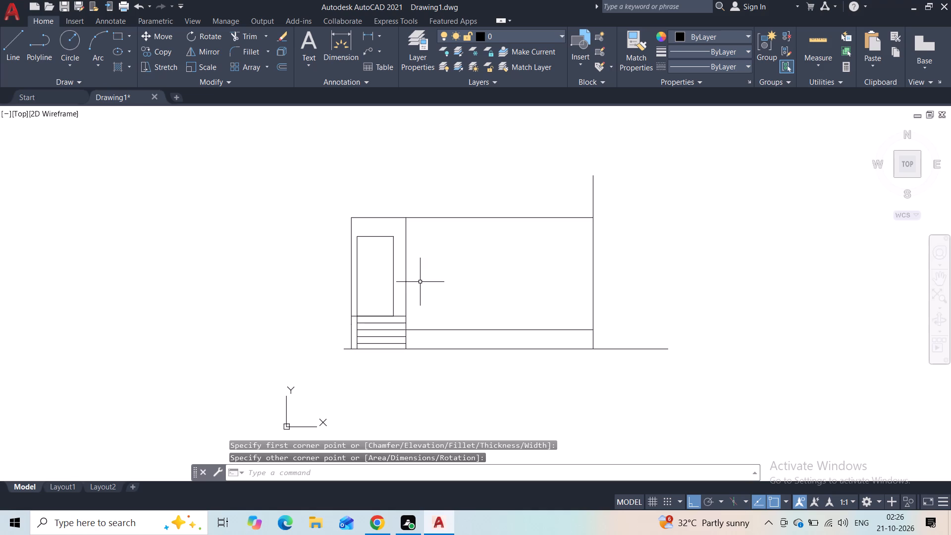
{"action": "scroll", "coordinate": [409, 255], "scroll_direction": "up", "scroll_amount": 2}
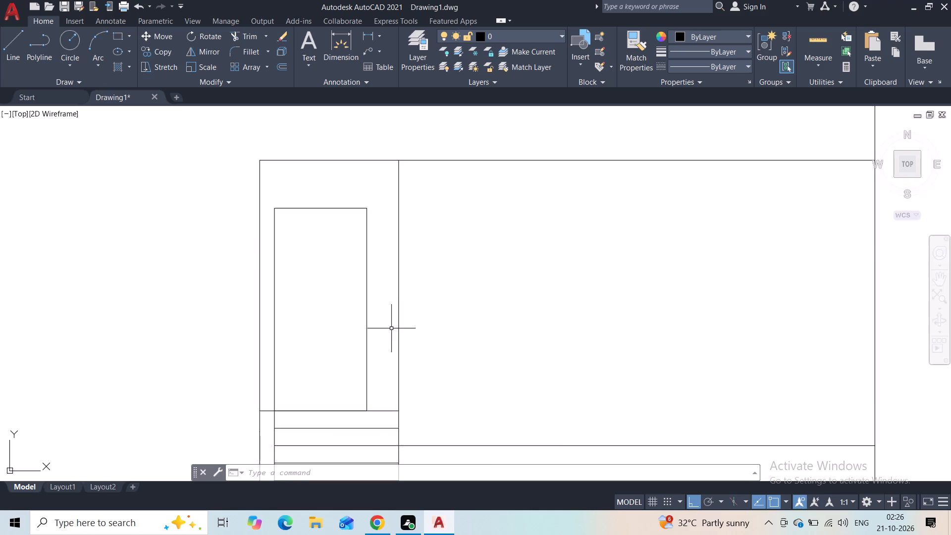
{"action": "middle_click_drag", "start_coordinate": [391, 328], "coordinate": [404, 161]}
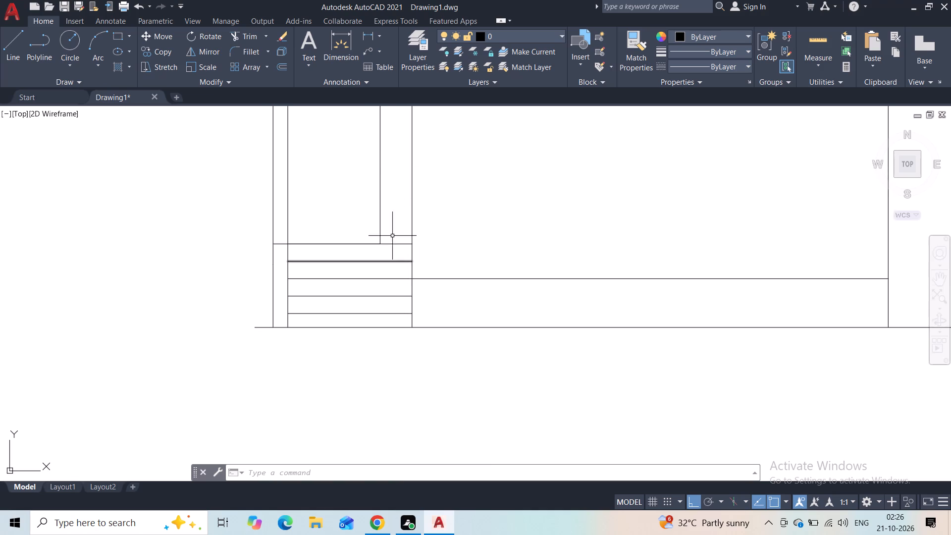
{"action": "left_click", "coordinate": [413, 213]}
{"action": "middle_click_drag", "start_coordinate": [428, 192], "coordinate": [419, 268]}
{"action": "left_click", "coordinate": [404, 324]}
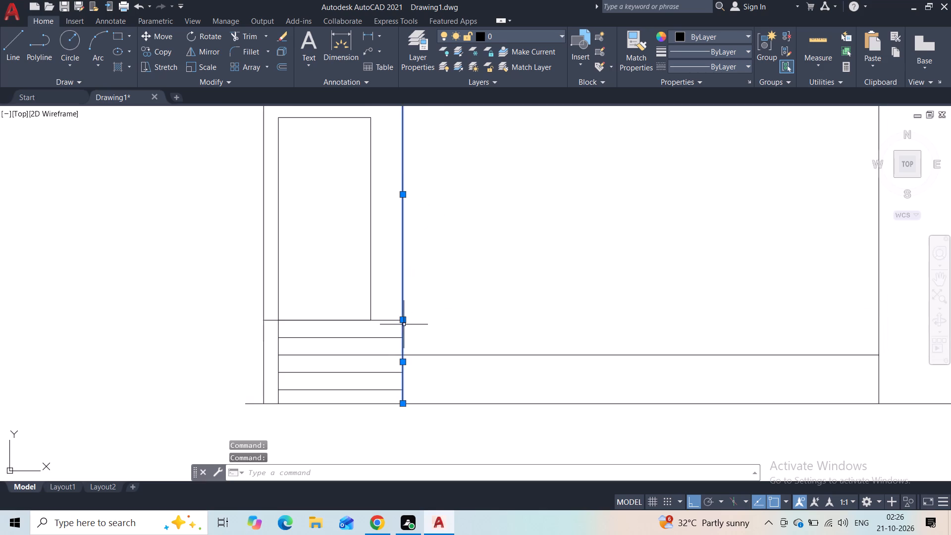
{"action": "key", "text": "j"}
{"action": "key", "text": "Return"}
Move the joined vertical line to the right by its midpoint in two shifts, widening the door bay.
{"action": "left_click_drag", "start_coordinate": [418, 225], "coordinate": [408, 232]}
{"action": "left_click", "coordinate": [400, 242]}
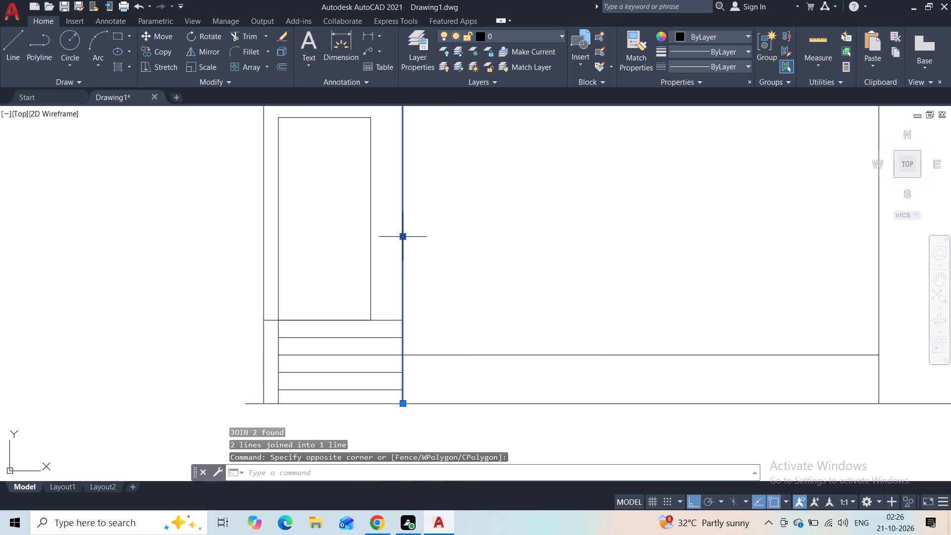
{"action": "left_click", "coordinate": [404, 236]}
{"action": "left_click", "coordinate": [443, 242]}
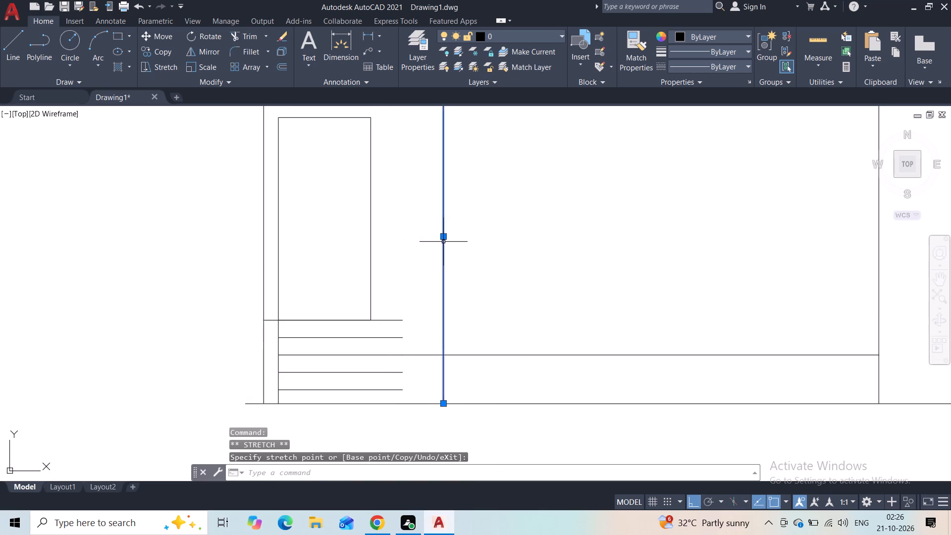
{"action": "scroll", "coordinate": [462, 232], "scroll_direction": "down", "scroll_amount": 2}
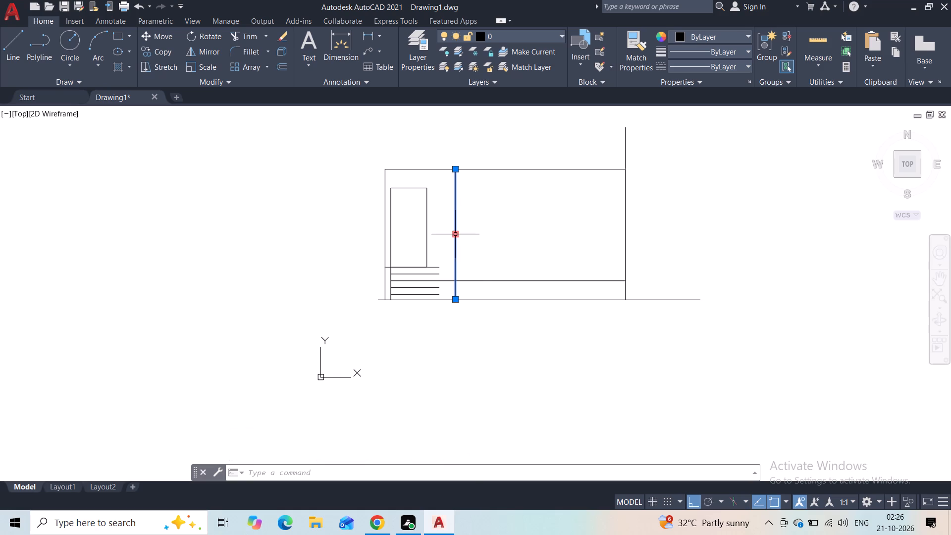
{"action": "left_click", "coordinate": [455, 236]}
{"action": "left_click", "coordinate": [468, 233]}
{"action": "key", "text": "Escape"}
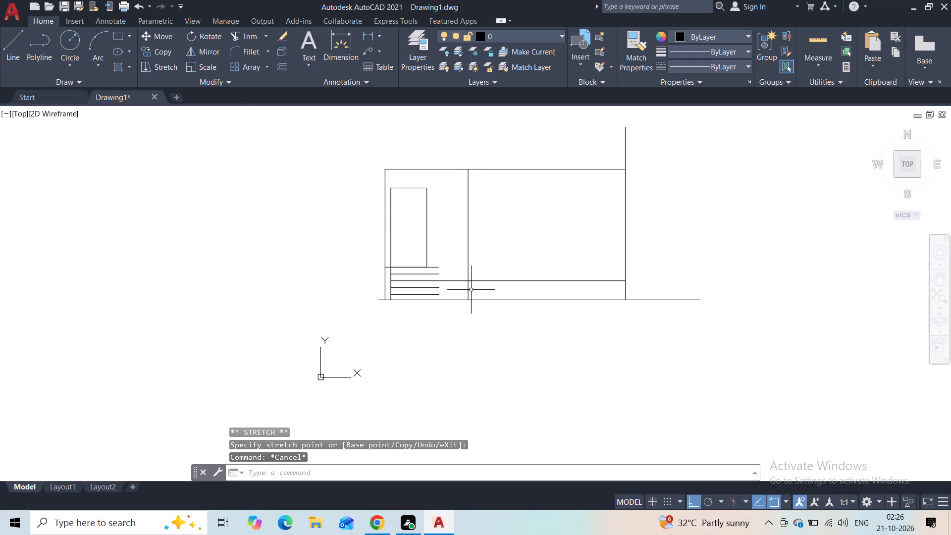
Extend the box's top edge and the three short course lines to the shifted vertical line.
{"action": "key", "text": "e"}
{"action": "left_click", "coordinate": [509, 327]}
{"action": "scroll", "coordinate": [436, 267], "scroll_direction": "up", "scroll_amount": 1}
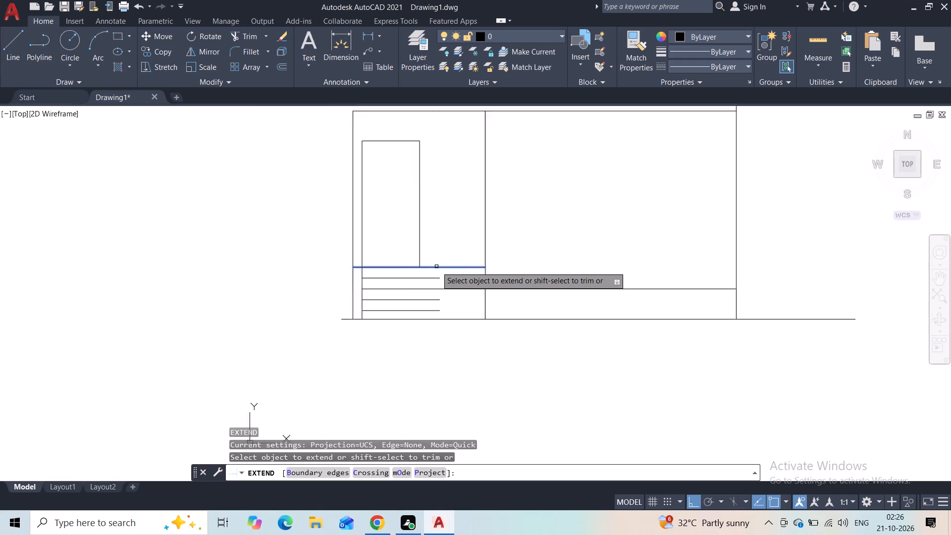
{"action": "scroll", "coordinate": [436, 267], "scroll_direction": "up", "scroll_amount": 1}
{"action": "left_click", "coordinate": [436, 271]}
{"action": "left_click", "coordinate": [436, 266]}
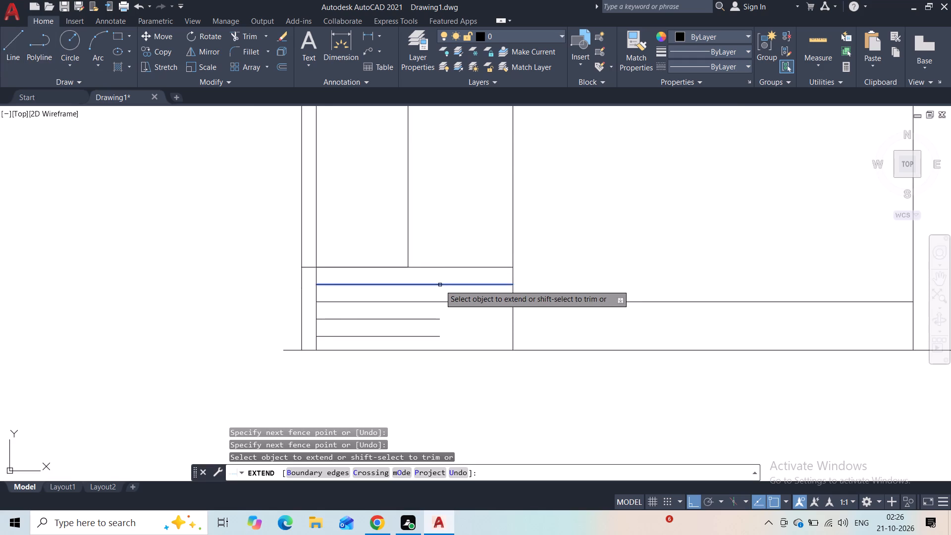
{"action": "left_click", "coordinate": [440, 285]}
{"action": "left_click", "coordinate": [433, 319]}
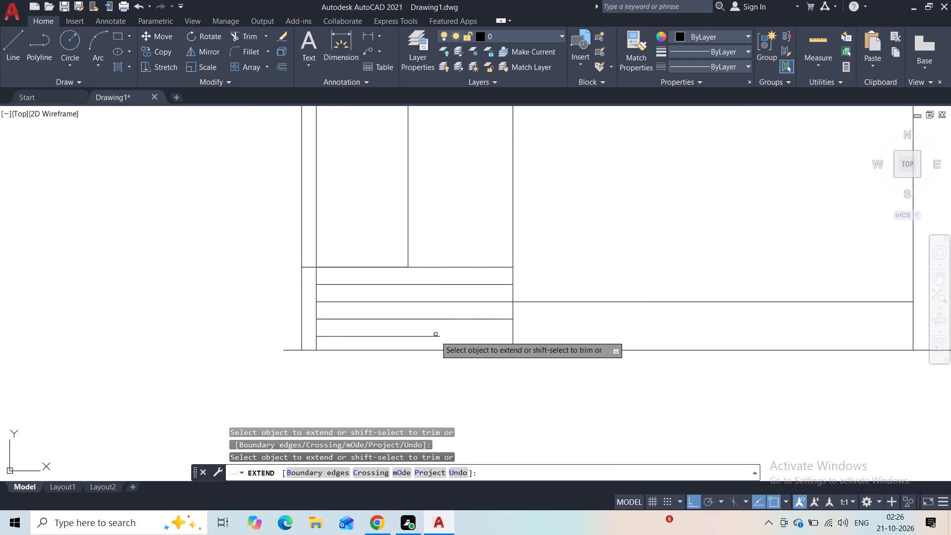
{"action": "left_click", "coordinate": [435, 337]}
{"action": "key", "text": "Escape"}
{"action": "scroll", "coordinate": [494, 243], "scroll_direction": "down", "scroll_amount": 1}
{"action": "middle_click_drag", "start_coordinate": [537, 248], "coordinate": [492, 323]}
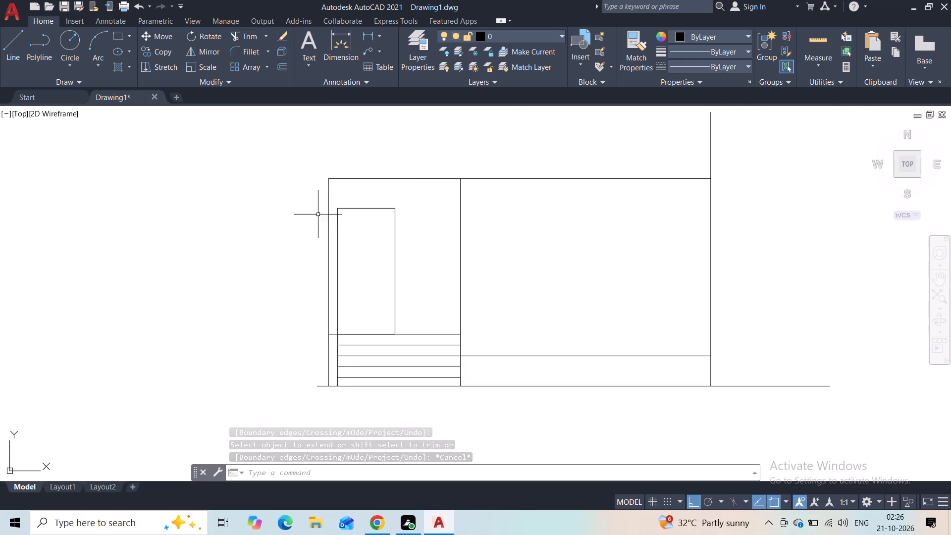
Lower the door rectangle's top edge a little by the edge's midpoint.
{"action": "left_click", "coordinate": [378, 208]}
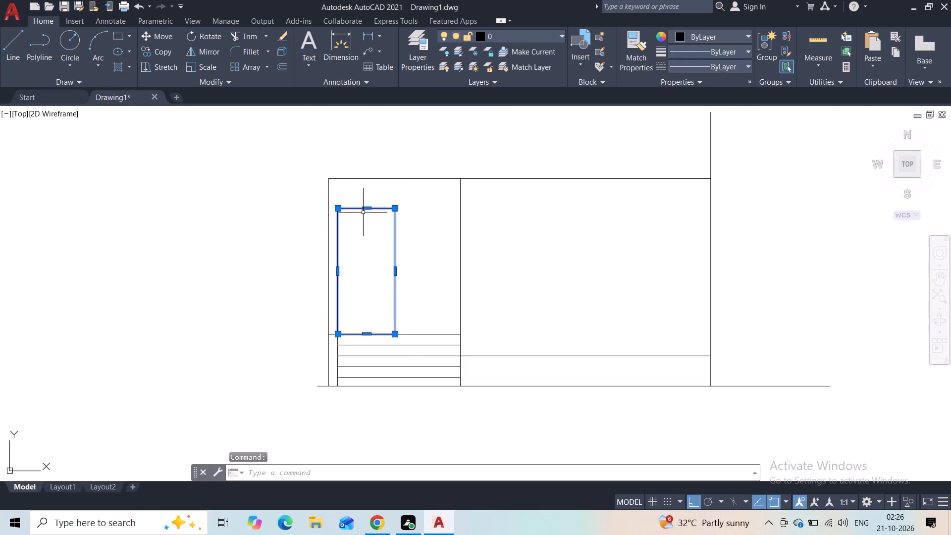
{"action": "left_click", "coordinate": [367, 209]}
{"action": "left_click", "coordinate": [367, 223]}
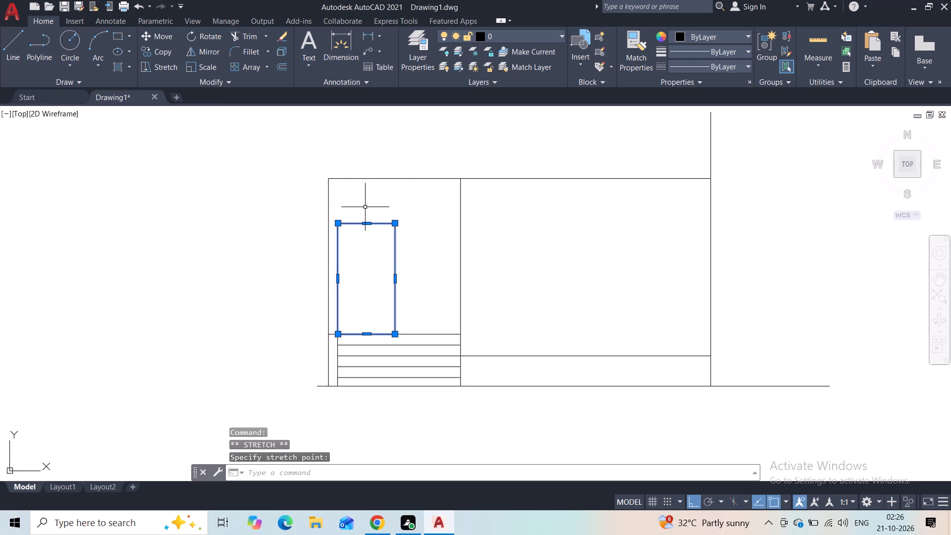
{"action": "key", "text": "Escape"}
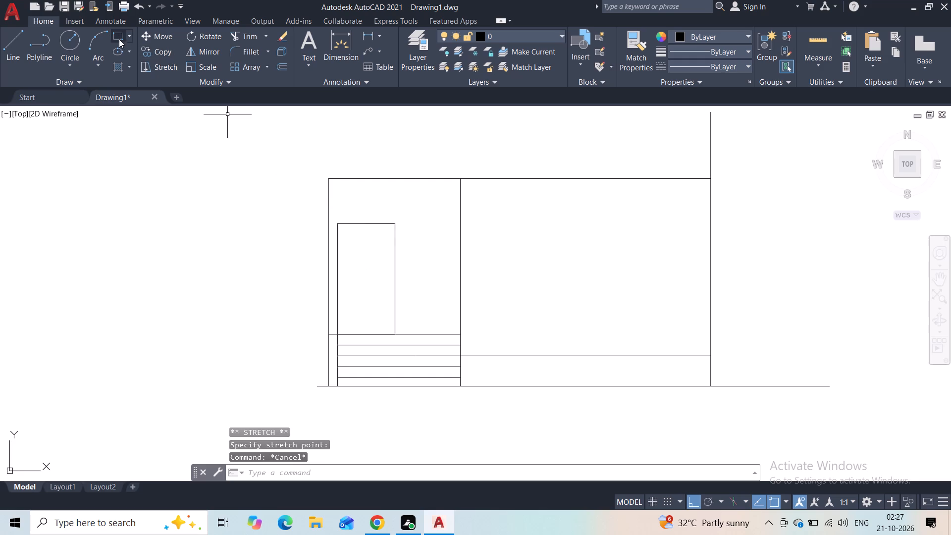
Draw a transom rectangle about 9'-5" wide on top of the door, from its upper left corner across to the middle vertical line.
{"action": "left_click", "coordinate": [118, 37]}
{"action": "scroll", "coordinate": [362, 210], "scroll_direction": "up", "scroll_amount": 1}
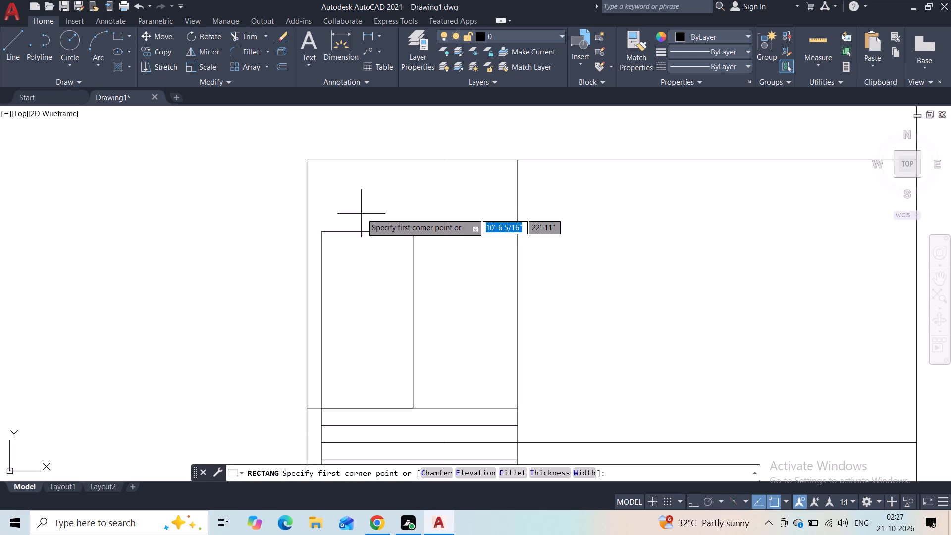
{"action": "scroll", "coordinate": [359, 216], "scroll_direction": "up", "scroll_amount": 1}
{"action": "left_click", "coordinate": [302, 239]}
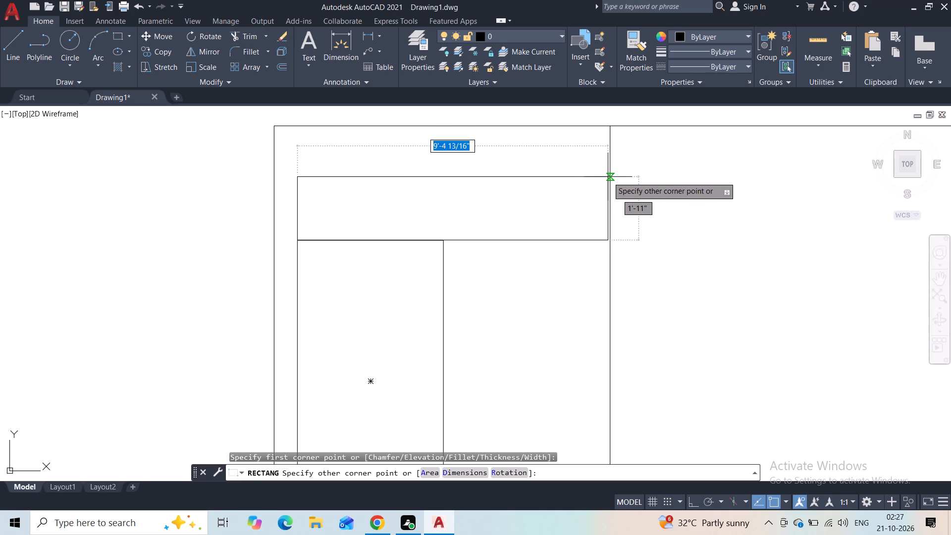
{"action": "left_click", "coordinate": [608, 181]}
{"action": "middle_click_drag", "start_coordinate": [559, 271], "coordinate": [512, 197]}
{"action": "scroll", "coordinate": [507, 204], "scroll_direction": "down", "scroll_amount": 1}
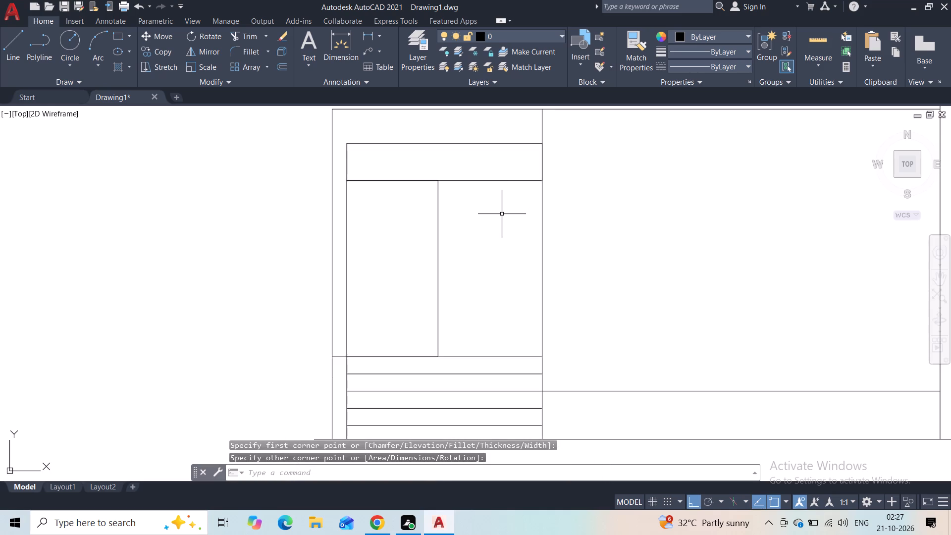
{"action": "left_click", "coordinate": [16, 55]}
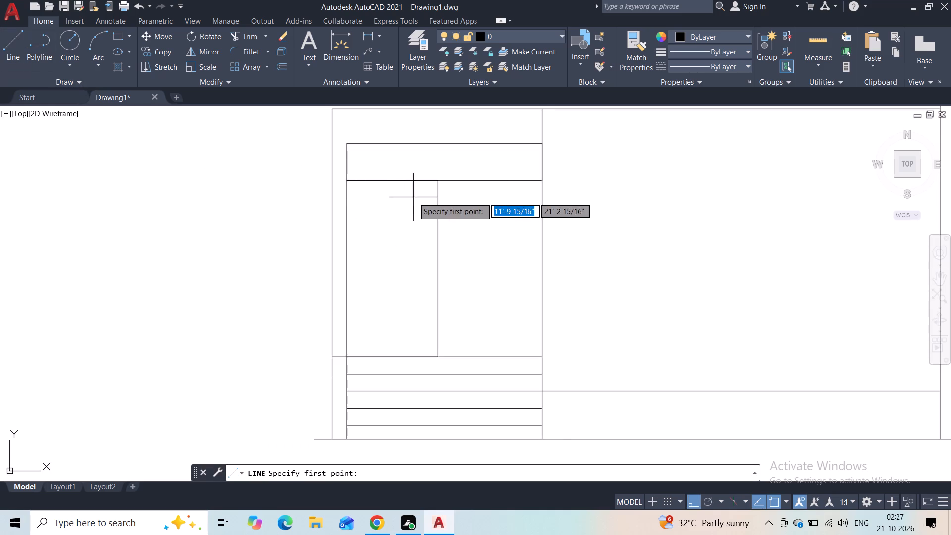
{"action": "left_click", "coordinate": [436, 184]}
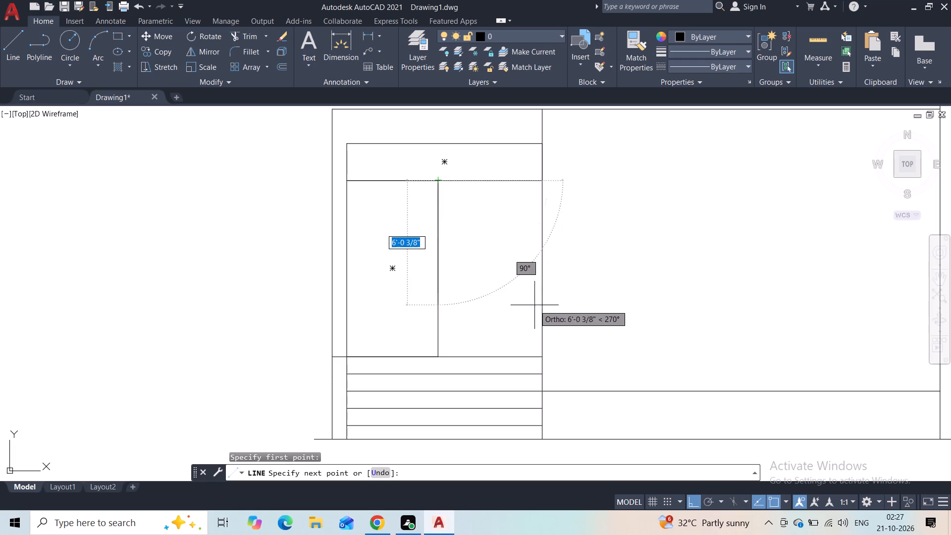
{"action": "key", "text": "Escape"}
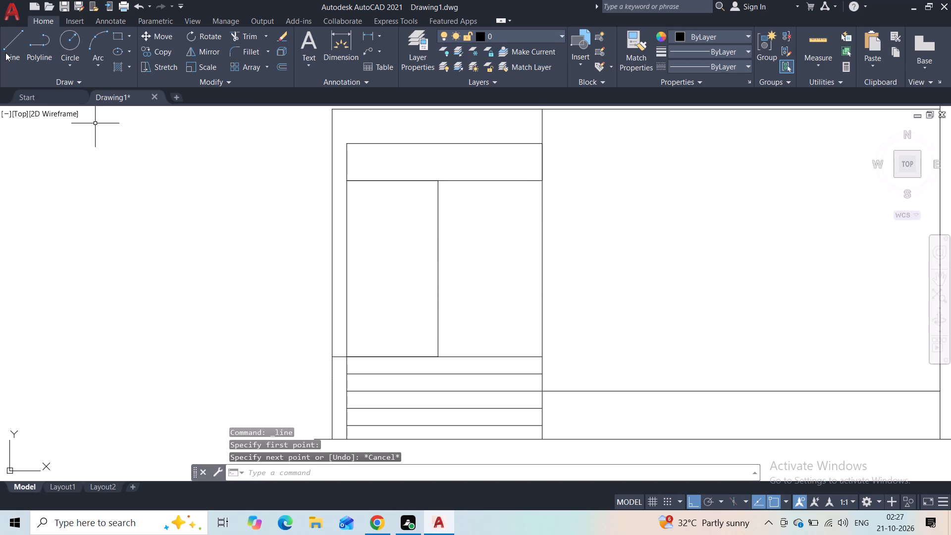
Draw a window rectangle about 5' wide and 7' tall below the transom, from the door's upper right corner to the middle vertical line.
{"action": "left_click", "coordinate": [116, 35]}
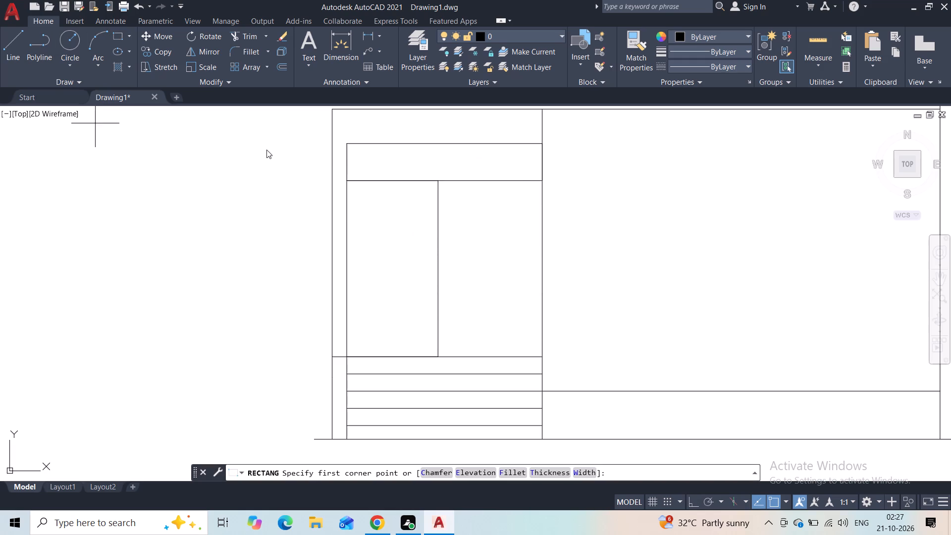
{"action": "left_click", "coordinate": [437, 181]}
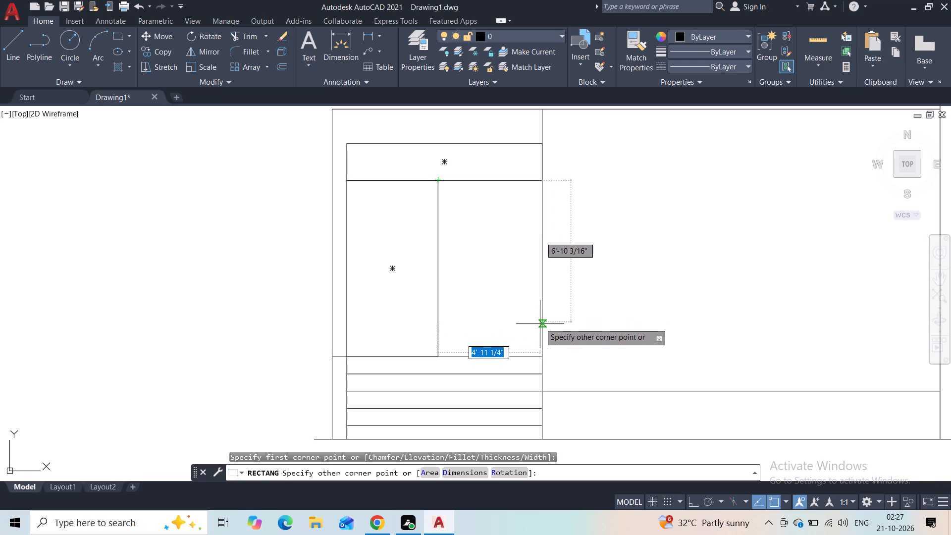
{"action": "scroll", "coordinate": [544, 326], "scroll_direction": "up", "scroll_amount": 3}
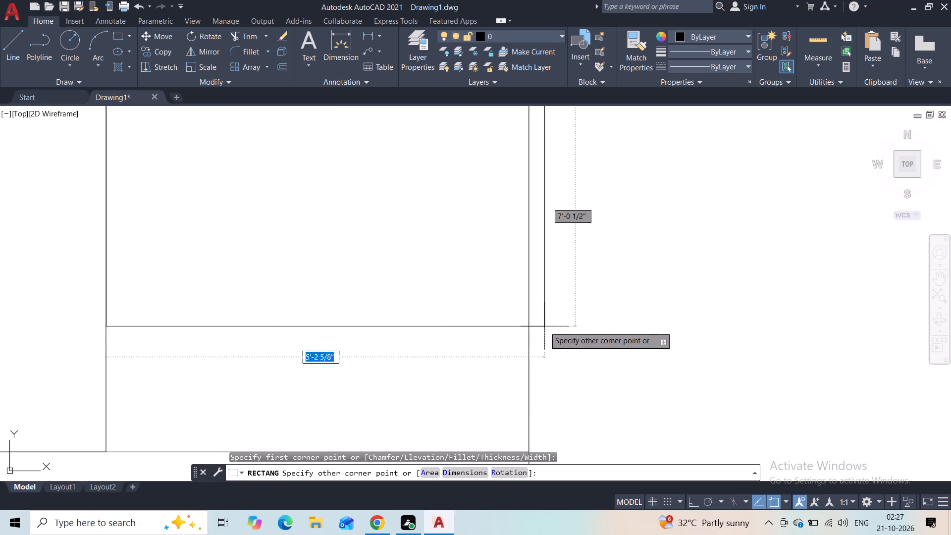
{"action": "left_click", "coordinate": [530, 332]}
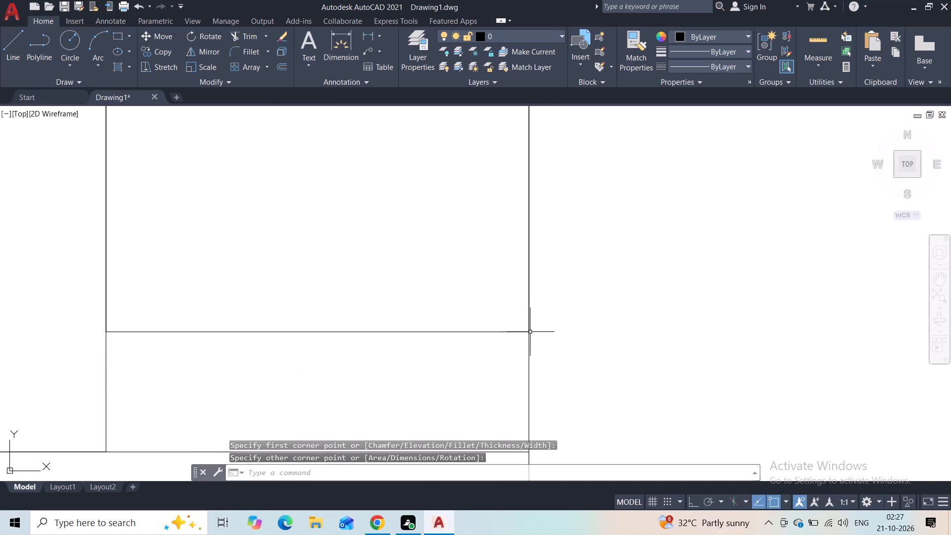
{"action": "scroll", "coordinate": [537, 298], "scroll_direction": "down", "scroll_amount": 4}
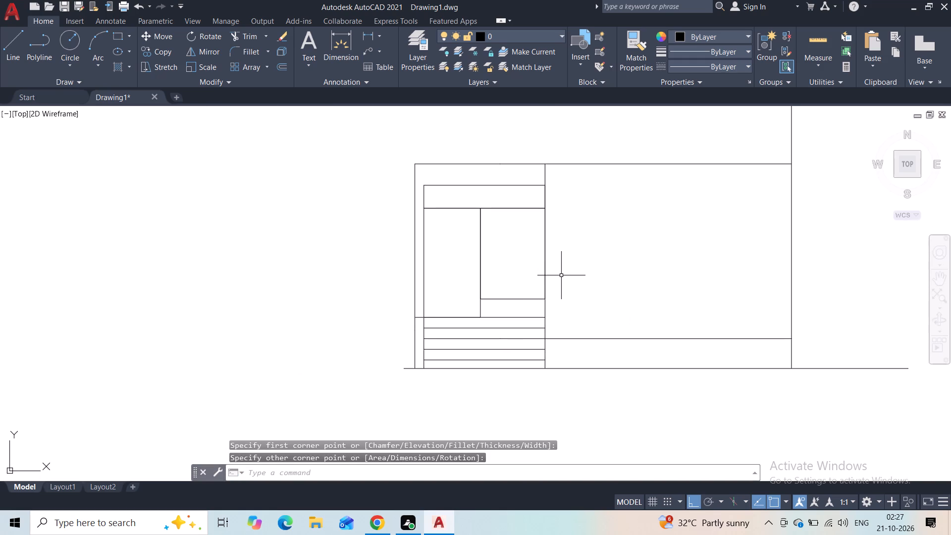
{"action": "scroll", "coordinate": [527, 285], "scroll_direction": "up", "scroll_amount": 1}
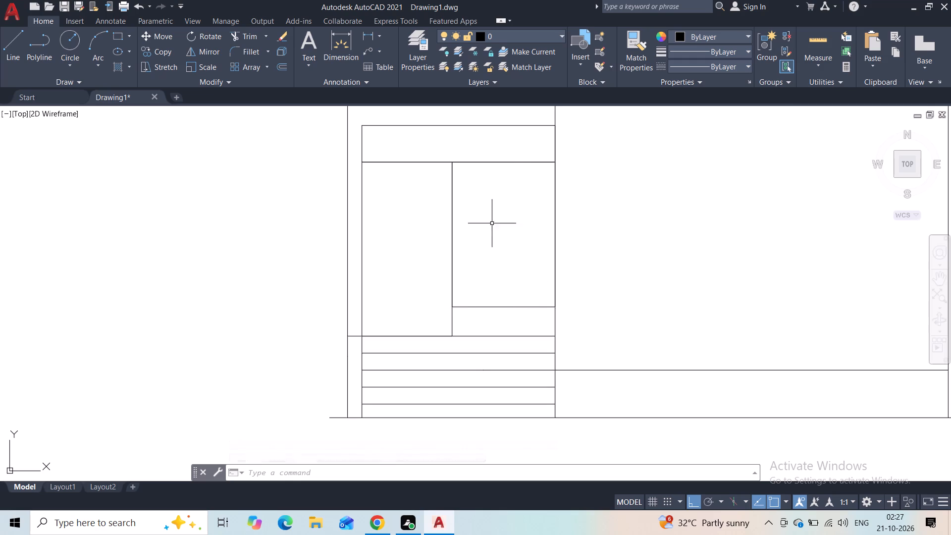
Offset the transom rectangle and the window rectangle 2" inward to form their frames.
{"action": "left_click", "coordinate": [499, 156]}
{"action": "left_click", "coordinate": [488, 200]}
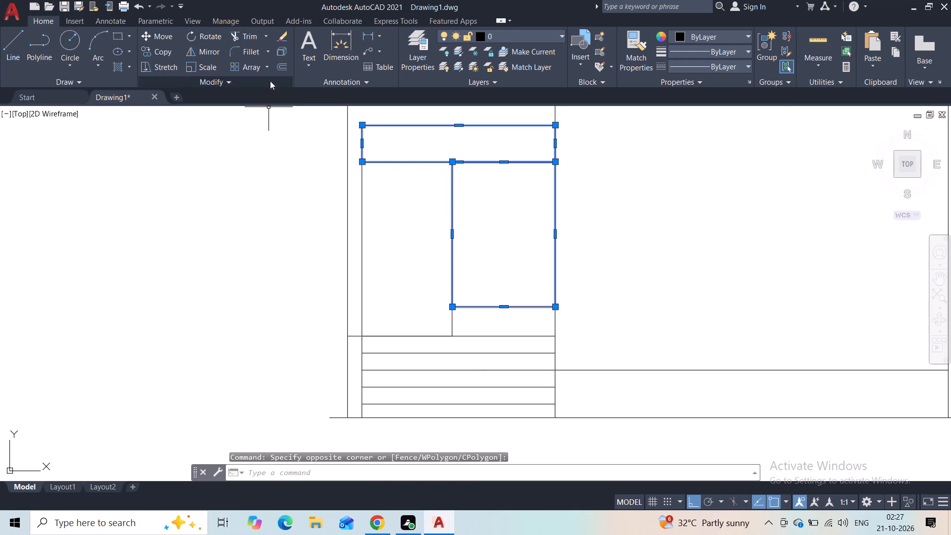
{"action": "left_click", "coordinate": [280, 65]}
{"action": "type", "text": "2\""}
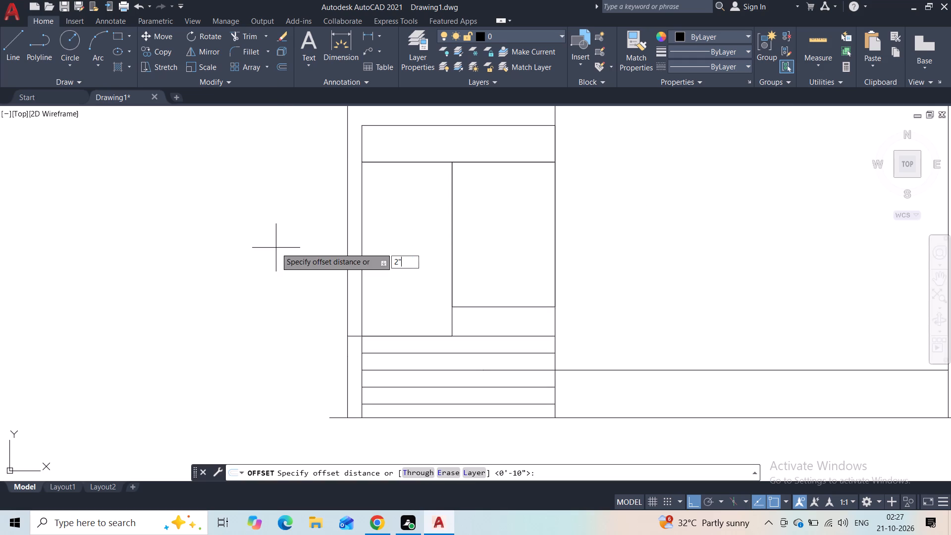
{"action": "key", "text": "Return"}
{"action": "left_click", "coordinate": [362, 145]}
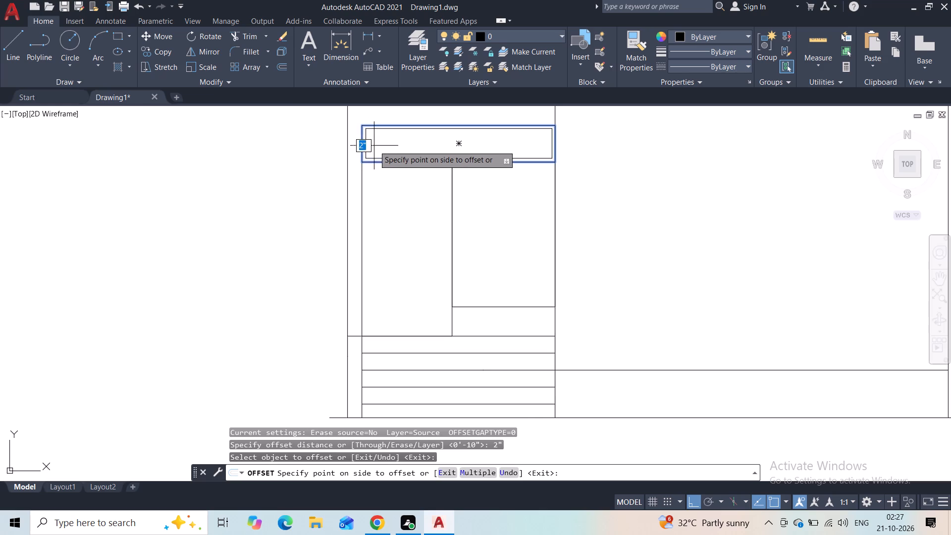
{"action": "left_click", "coordinate": [374, 146]}
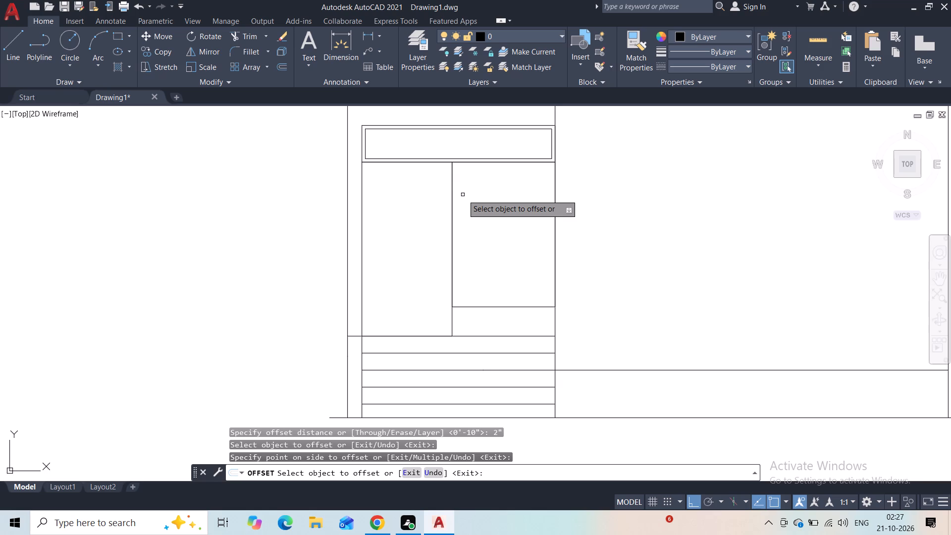
{"action": "left_click", "coordinate": [478, 307]}
{"action": "left_click", "coordinate": [476, 262]}
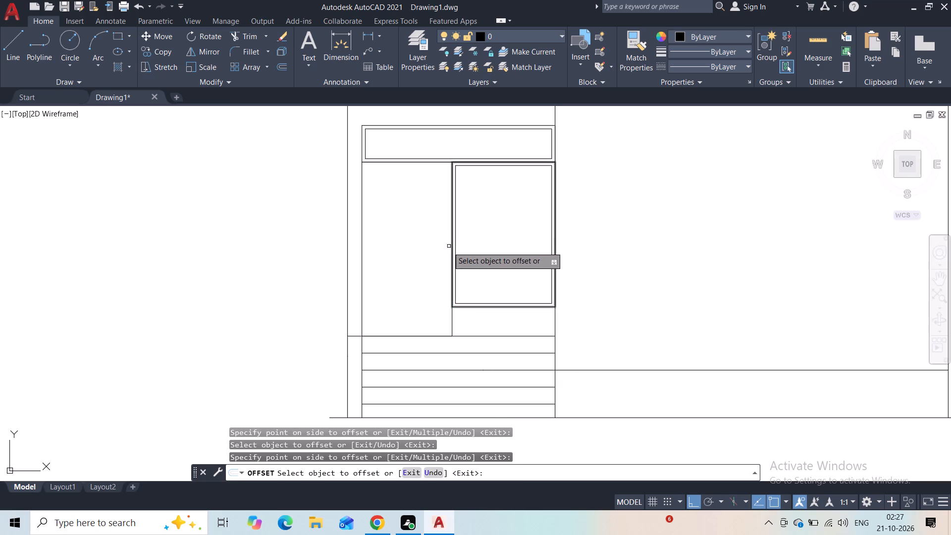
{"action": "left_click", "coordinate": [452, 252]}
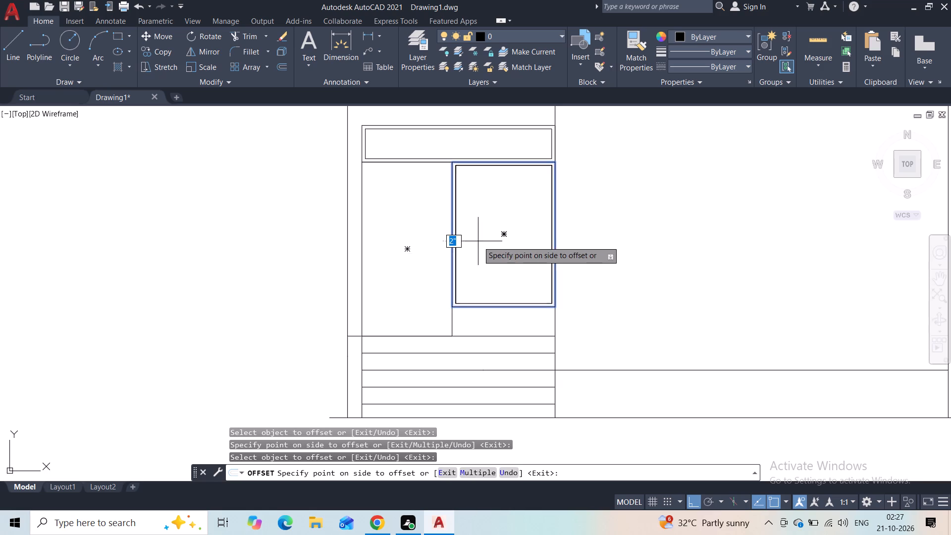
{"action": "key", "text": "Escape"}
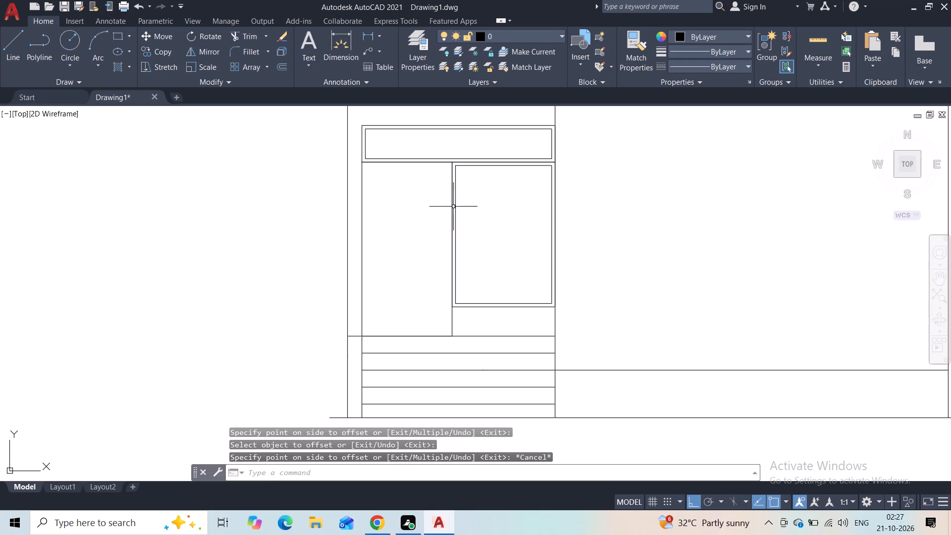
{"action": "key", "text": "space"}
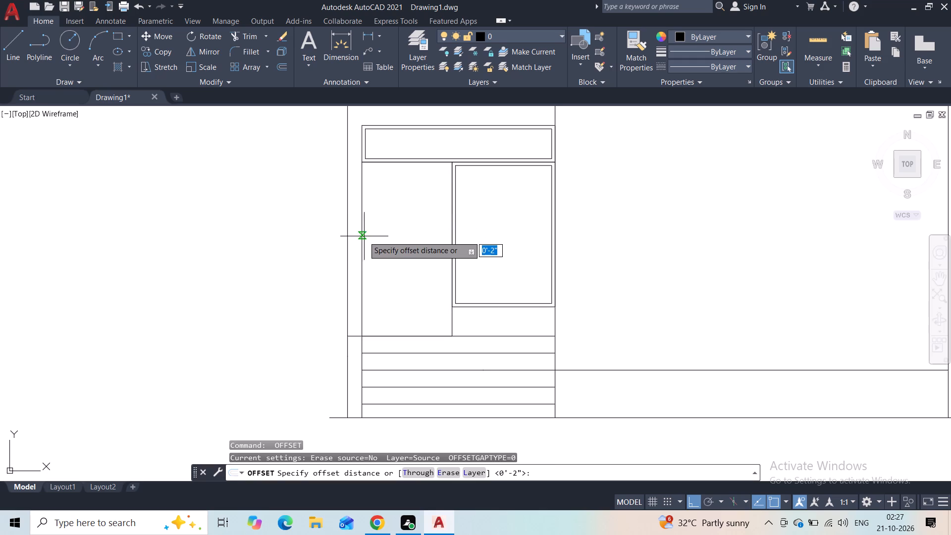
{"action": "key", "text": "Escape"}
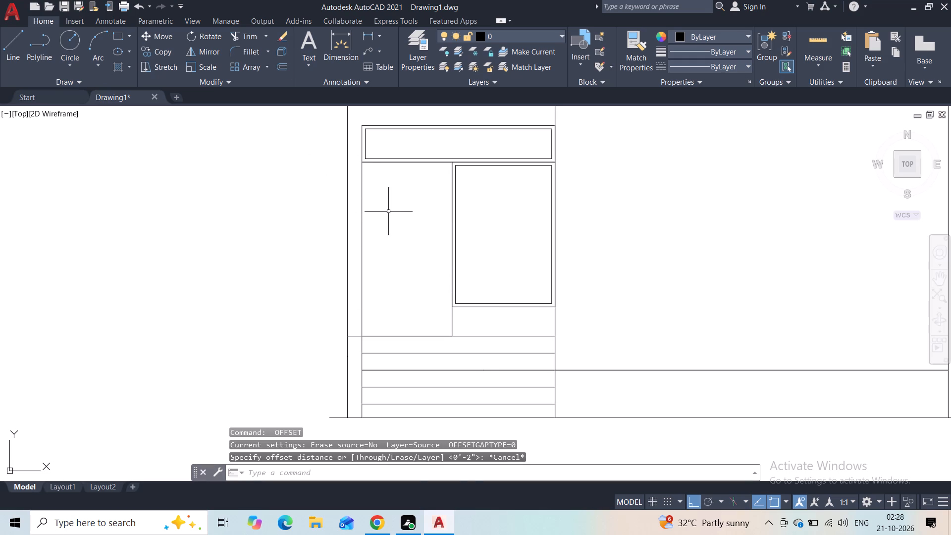
Offset the door rectangle 2" inward to form its frame.
{"action": "left_click", "coordinate": [380, 217]}
{"action": "left_click", "coordinate": [352, 238]}
{"action": "left_click", "coordinate": [285, 65]}
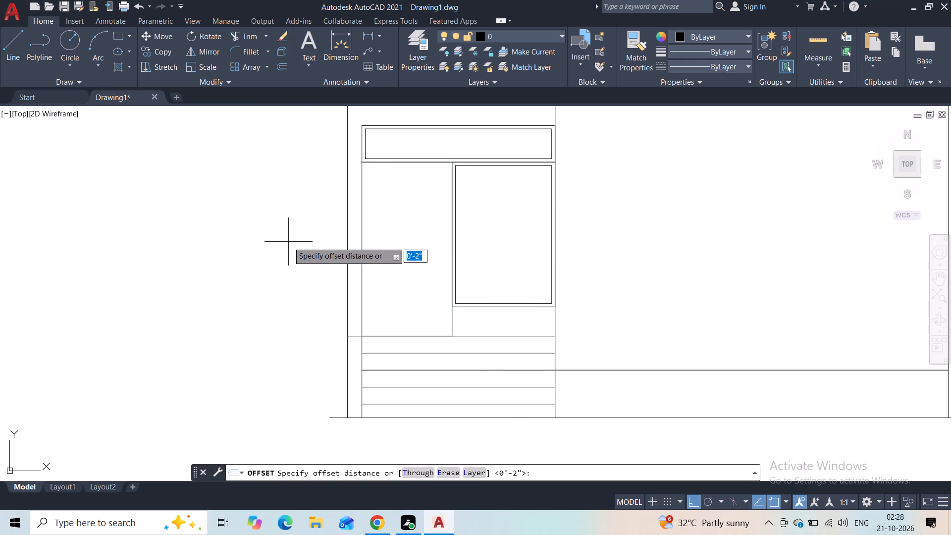
{"action": "type", "text": "2\""}
{"action": "key", "text": "Return"}
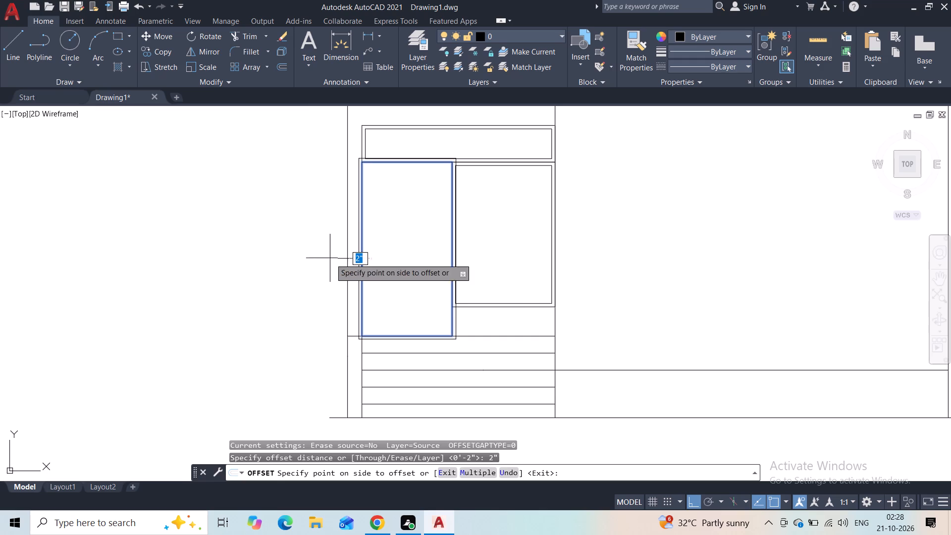
{"action": "left_click", "coordinate": [390, 297]}
{"action": "key", "text": "Escape"}
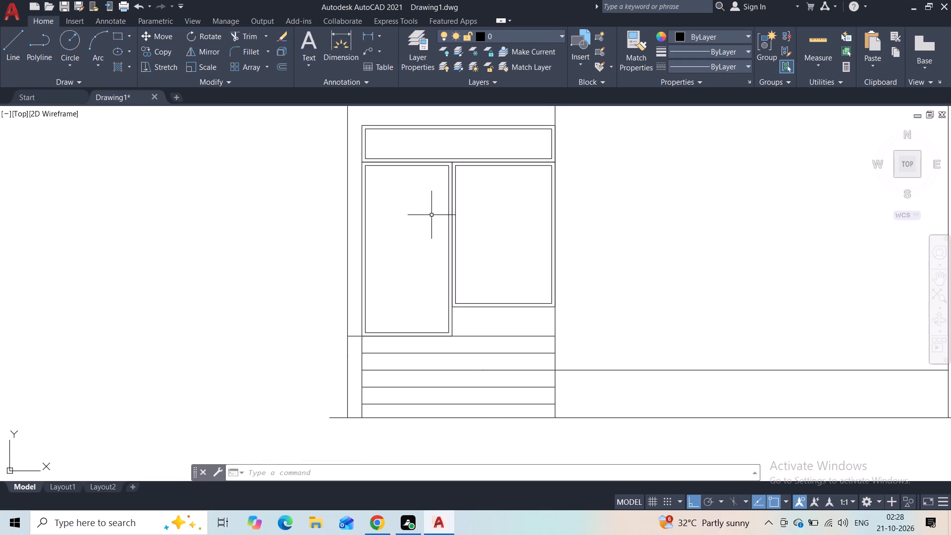
Draw a panel rectangle about 2'-10" wide and 3'-3" tall in the upper part of the door.
{"action": "left_click", "coordinate": [114, 36]}
{"action": "left_click", "coordinate": [379, 189]}
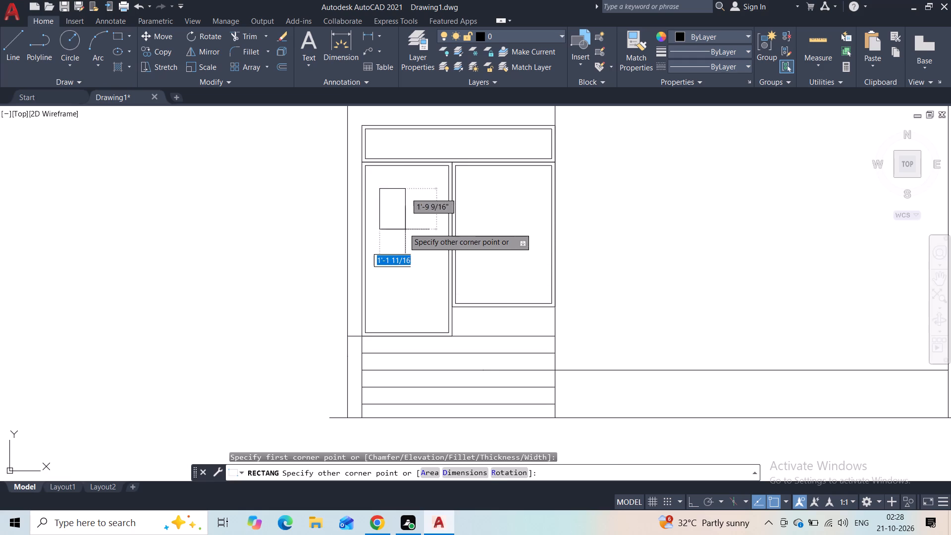
{"action": "left_click", "coordinate": [438, 256]}
Copy the door panel from its center about 3'-6" straight down into the door's lower half.
{"action": "left_click", "coordinate": [428, 177]}
{"action": "left_click", "coordinate": [406, 265]}
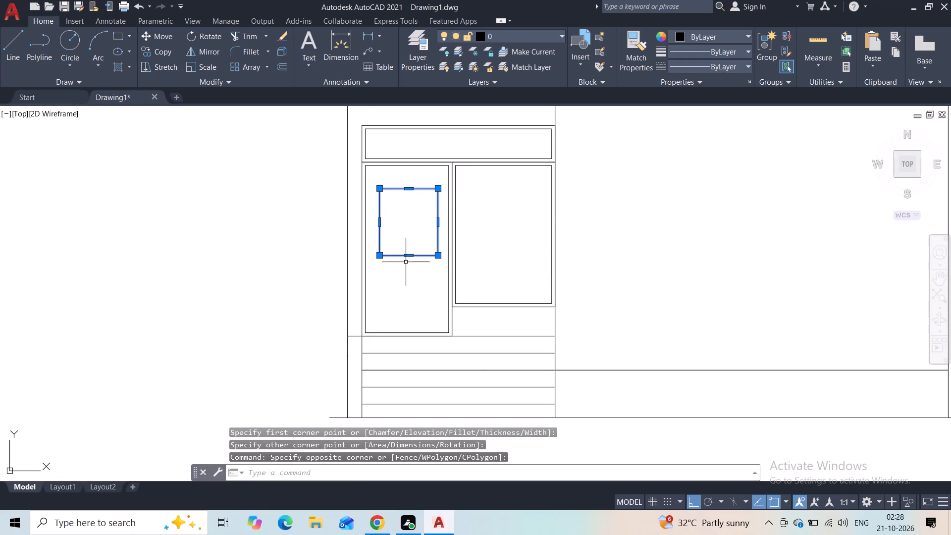
{"action": "left_click", "coordinate": [172, 55]}
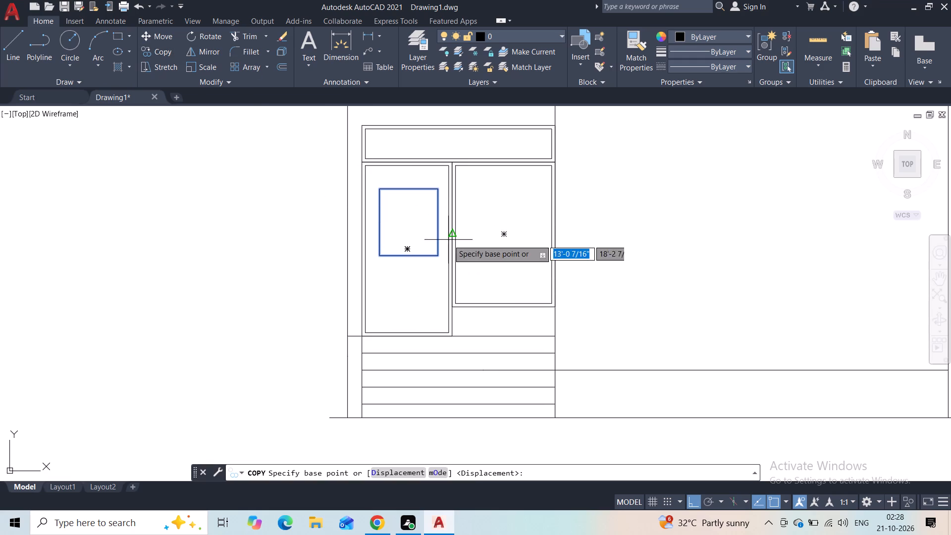
{"action": "left_click", "coordinate": [409, 222]}
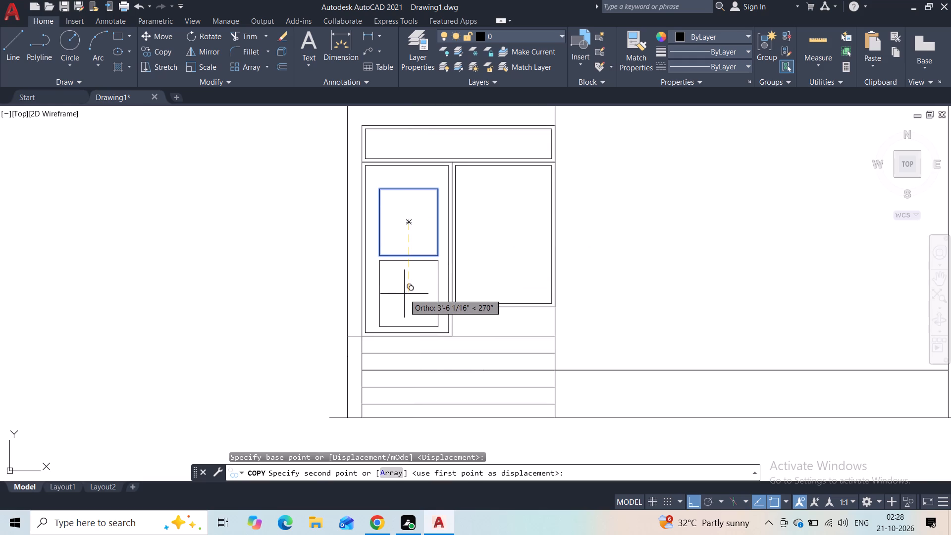
{"action": "left_click", "coordinate": [404, 294]}
{"action": "key", "text": "Escape"}
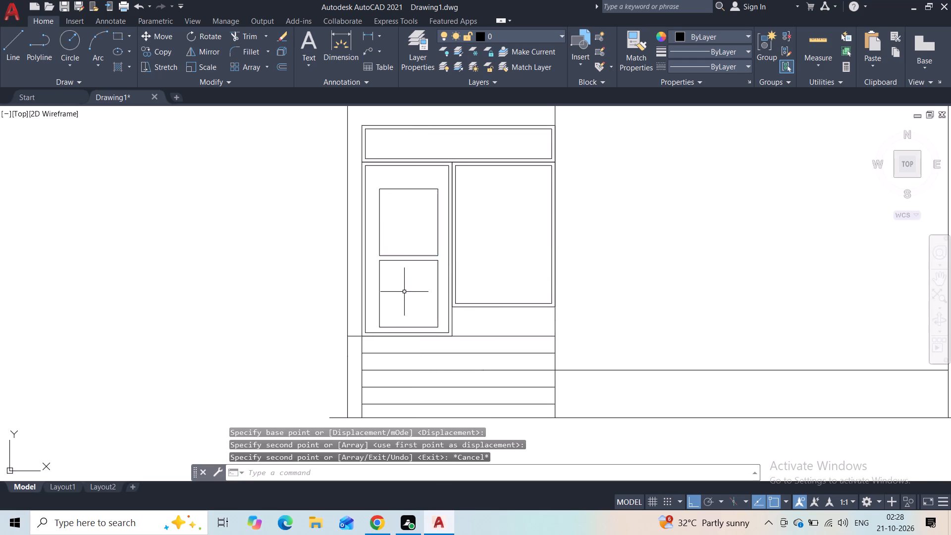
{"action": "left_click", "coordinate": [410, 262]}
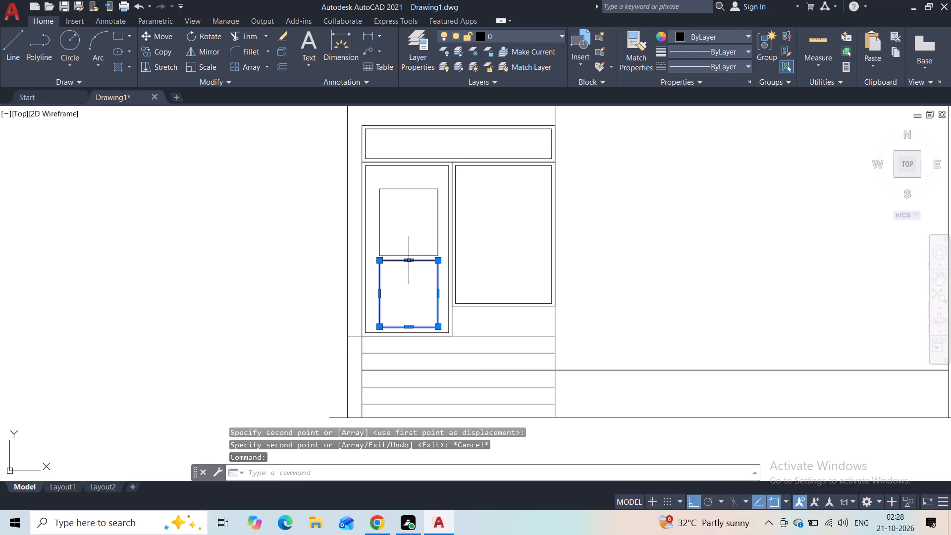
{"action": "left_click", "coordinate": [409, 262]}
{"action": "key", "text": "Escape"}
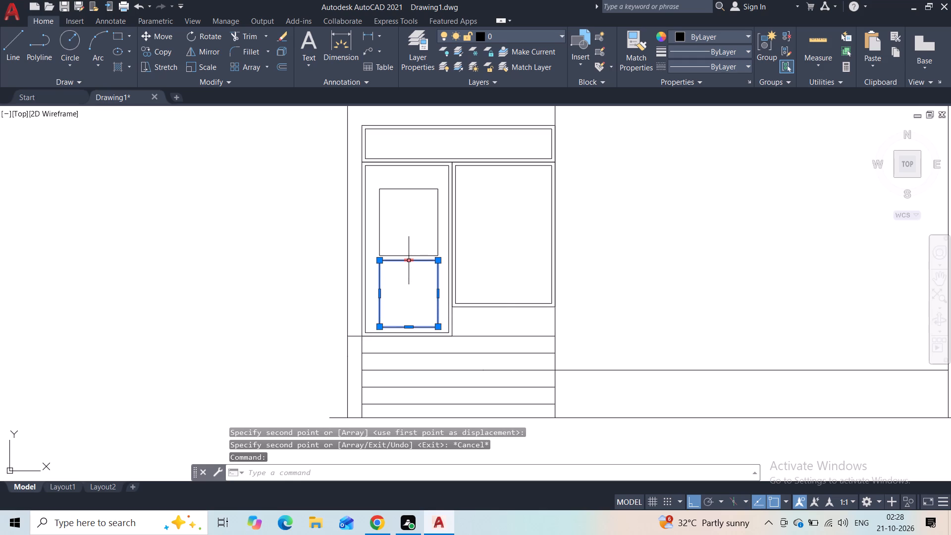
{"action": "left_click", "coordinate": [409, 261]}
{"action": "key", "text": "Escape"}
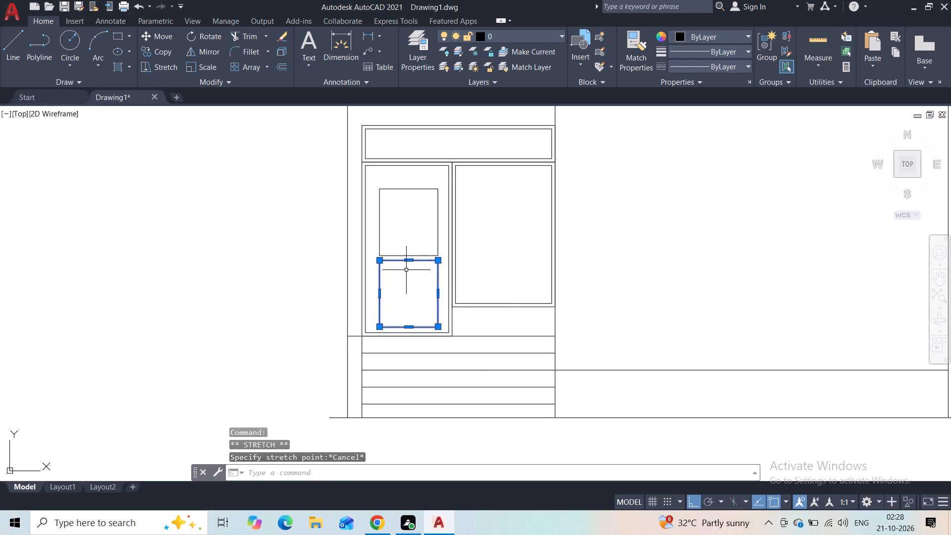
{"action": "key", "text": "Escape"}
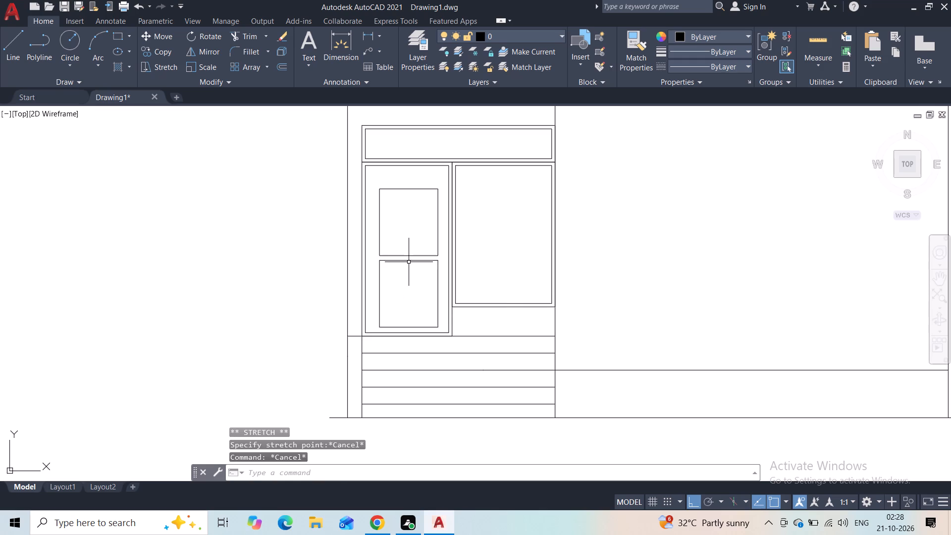
Widen the gap between the door panels by stretching the lower panel's top edge down and the upper panel's bottom edge up.
{"action": "left_click", "coordinate": [409, 261]}
{"action": "left_click", "coordinate": [409, 262]}
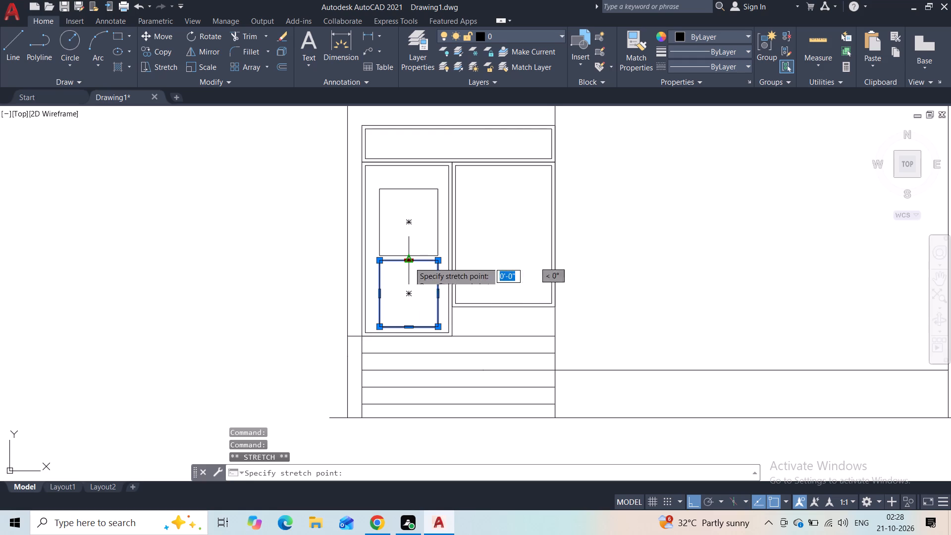
{"action": "left_click", "coordinate": [409, 272]}
{"action": "key", "text": "Escape"}
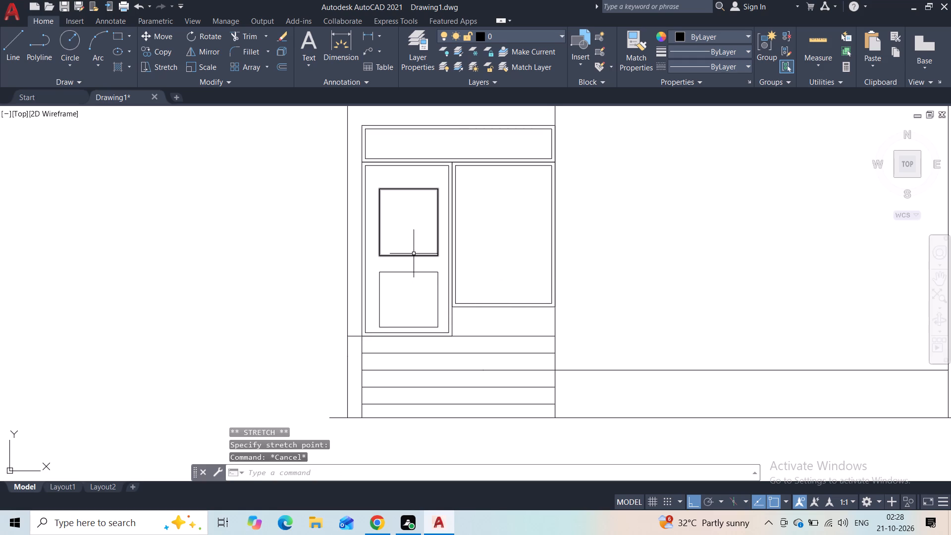
{"action": "left_click", "coordinate": [414, 256]}
{"action": "left_click", "coordinate": [411, 254]}
{"action": "left_click", "coordinate": [410, 248]}
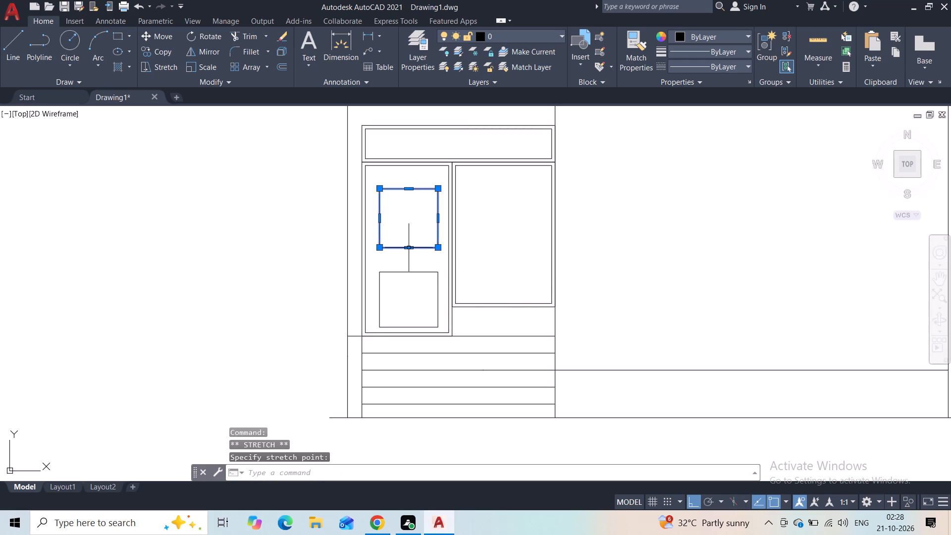
{"action": "key", "text": "Escape"}
{"action": "key", "text": "Escape"}
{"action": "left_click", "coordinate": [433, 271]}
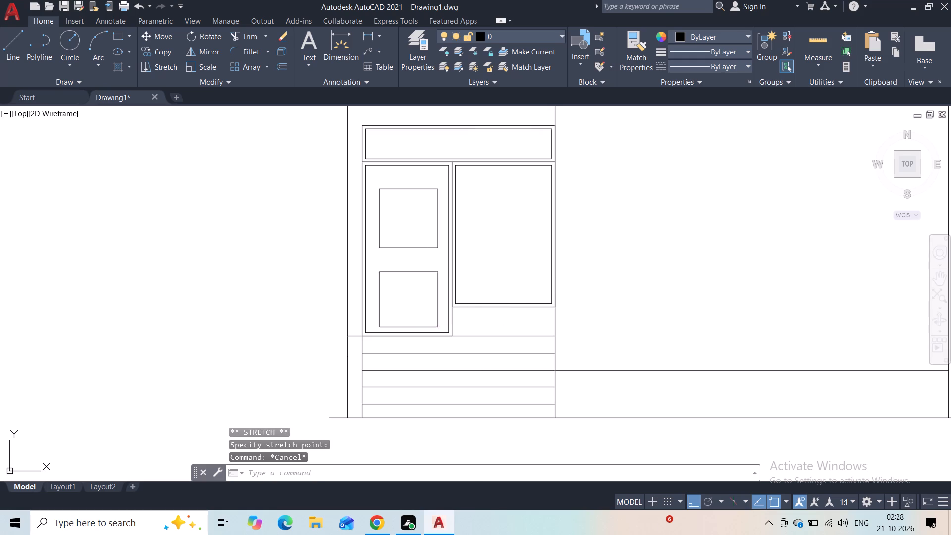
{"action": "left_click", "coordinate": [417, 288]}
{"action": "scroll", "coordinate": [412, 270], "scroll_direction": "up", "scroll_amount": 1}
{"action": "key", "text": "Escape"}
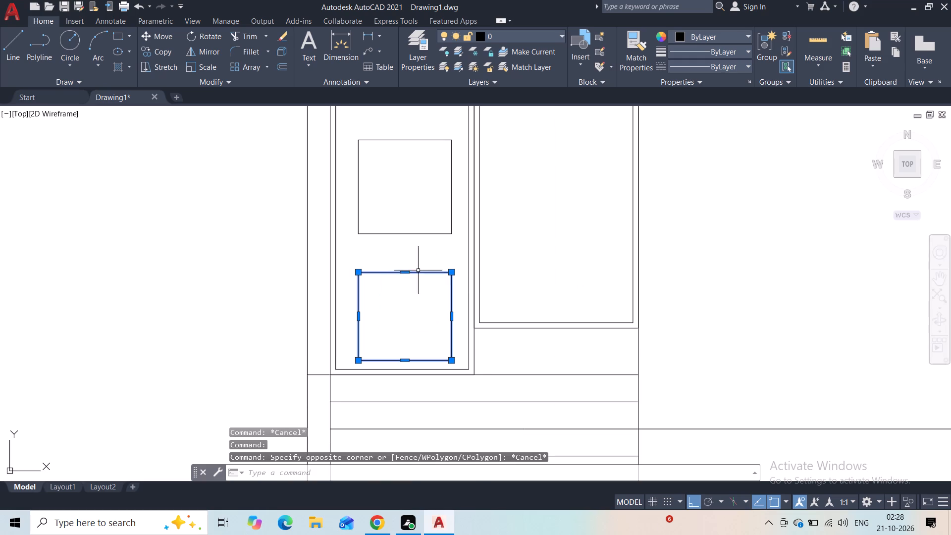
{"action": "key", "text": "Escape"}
Move the lower door panel slightly straight up from the midpoint of its top edge.
{"action": "left_click", "coordinate": [418, 269]}
{"action": "left_click", "coordinate": [409, 298]}
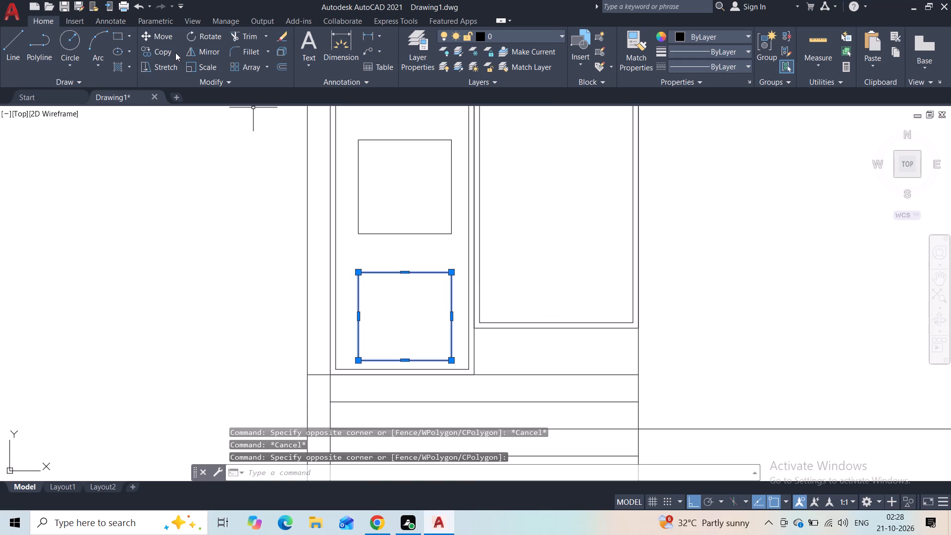
{"action": "left_click", "coordinate": [165, 40]}
{"action": "left_click", "coordinate": [407, 274]}
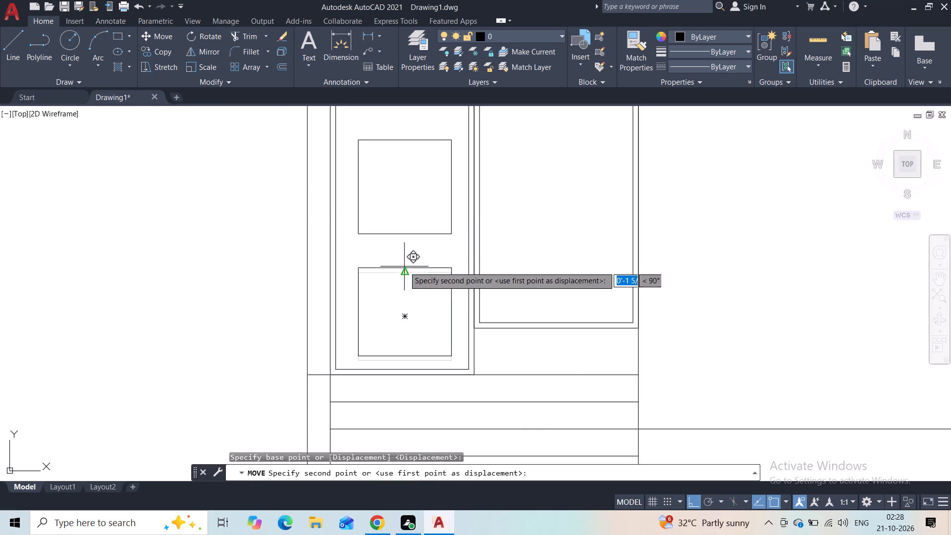
{"action": "left_click", "coordinate": [404, 264]}
{"action": "key", "text": "Escape"}
Draw a two-point circle about 2 9/16" in diameter as the doorknob, between the panels and the door's window-side edge.
{"action": "scroll", "coordinate": [487, 236], "scroll_direction": "down", "scroll_amount": 2}
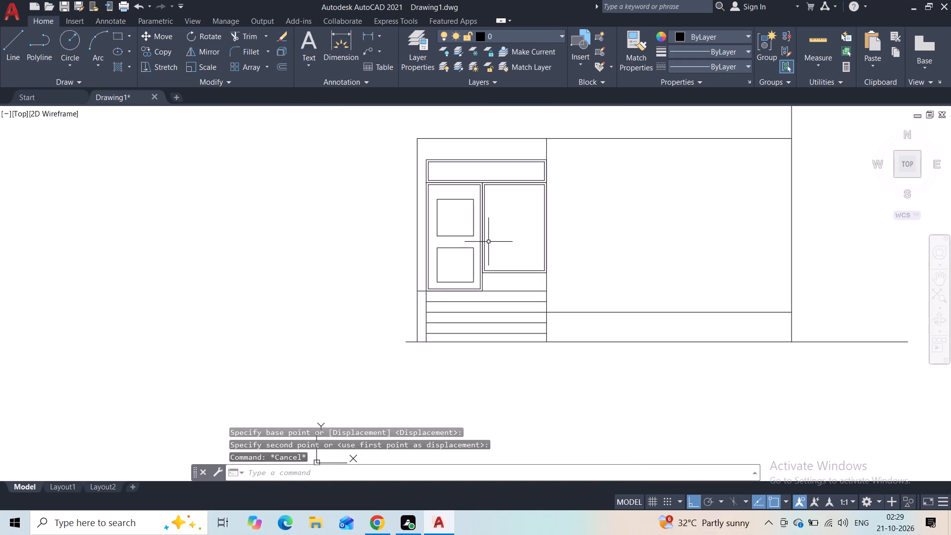
{"action": "scroll", "coordinate": [447, 259], "scroll_direction": "up", "scroll_amount": 3}
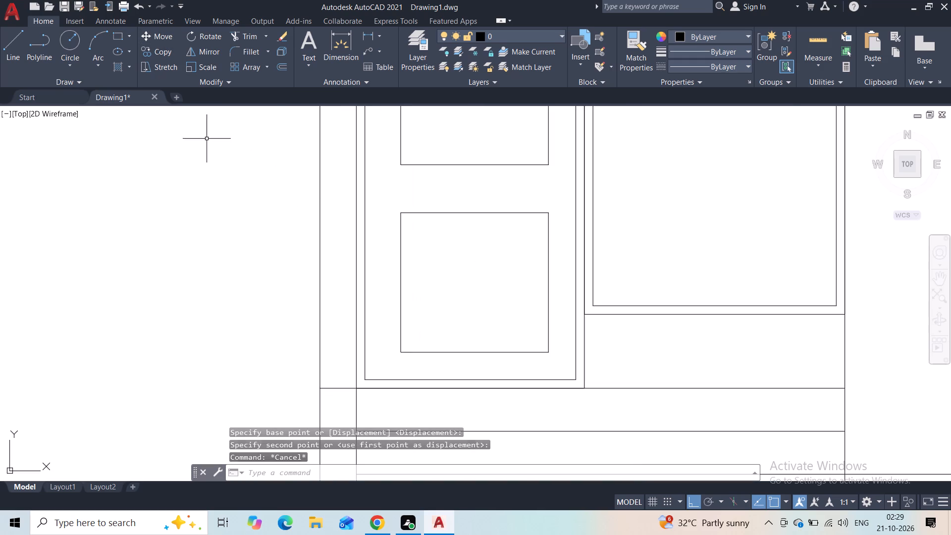
{"action": "left_click", "coordinate": [65, 66]}
{"action": "left_click", "coordinate": [83, 138]}
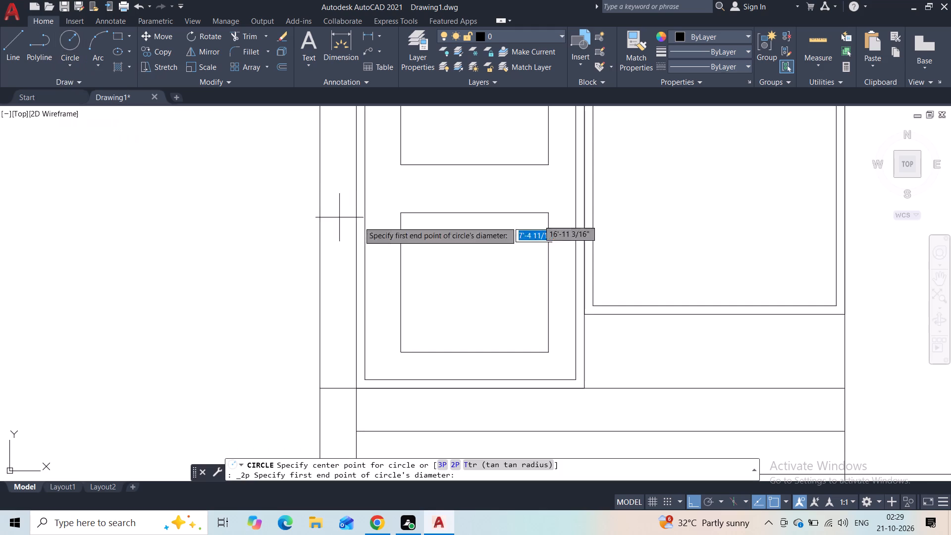
{"action": "left_click", "coordinate": [558, 183]}
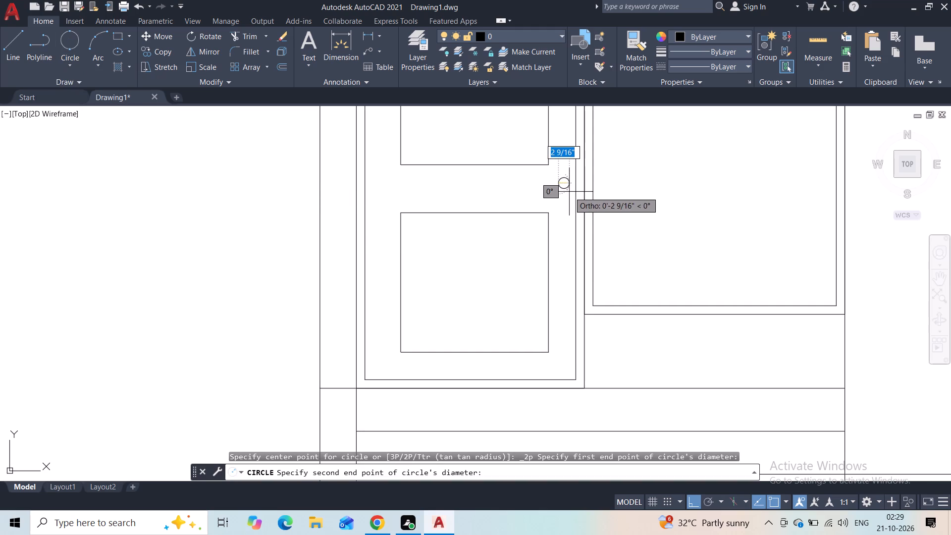
{"action": "left_click", "coordinate": [569, 192]}
Draw a window rectangle about 12'-3" wide in the wide bay, with its top edge level with the transom's top.
{"action": "scroll", "coordinate": [560, 226], "scroll_direction": "down", "scroll_amount": 2}
{"action": "middle_click_drag", "start_coordinate": [610, 210], "coordinate": [542, 282]}
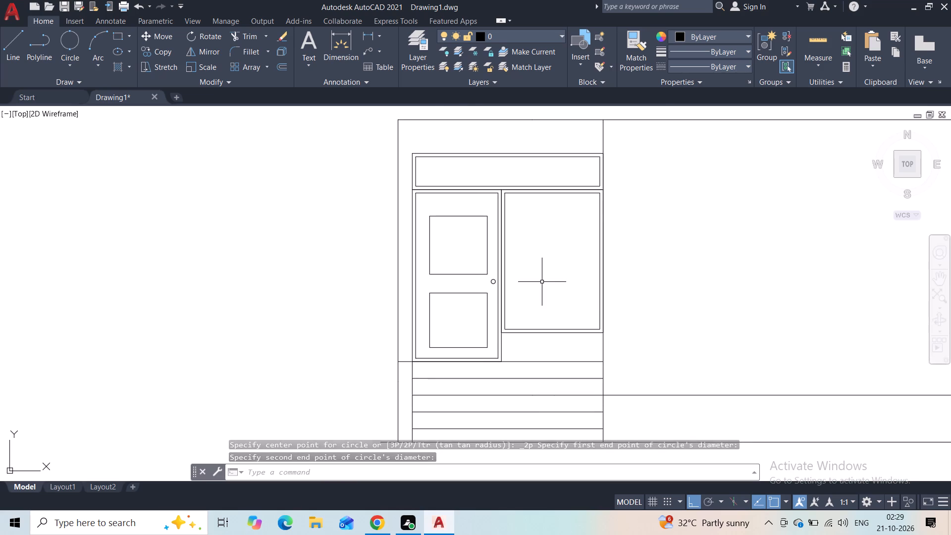
{"action": "scroll", "coordinate": [542, 282], "scroll_direction": "down", "scroll_amount": 2}
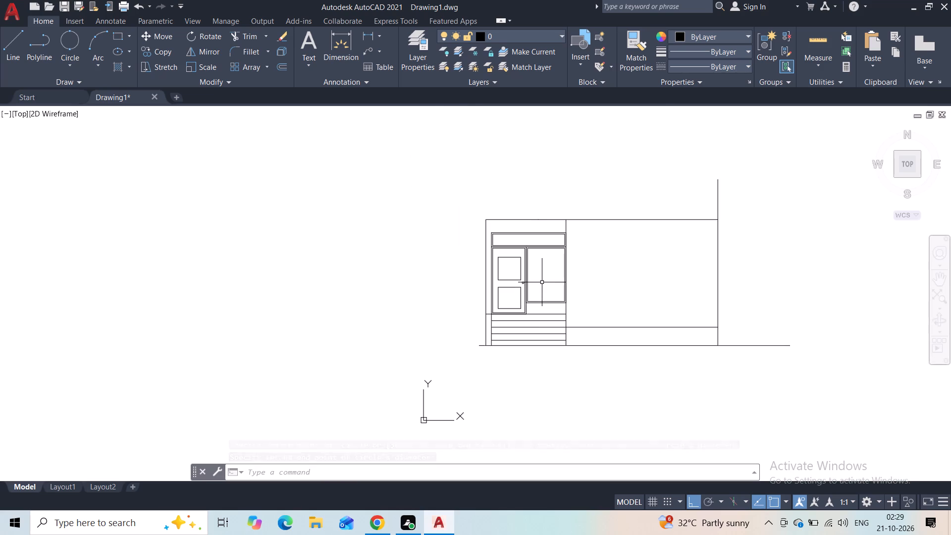
{"action": "middle_click_drag", "start_coordinate": [596, 260], "coordinate": [530, 270]}
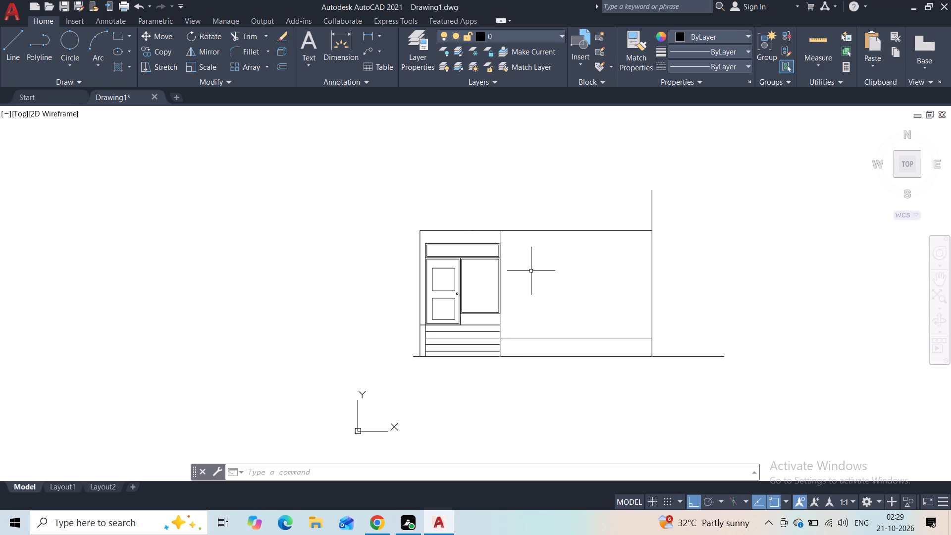
{"action": "scroll", "coordinate": [421, 345], "scroll_direction": "up", "scroll_amount": 3}
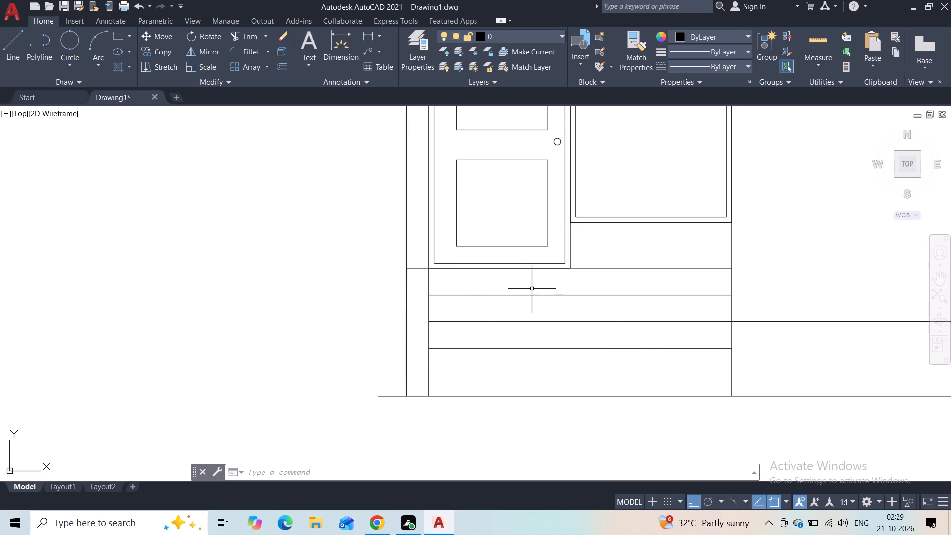
{"action": "scroll", "coordinate": [539, 288], "scroll_direction": "down", "scroll_amount": 2}
{"action": "middle_click_drag", "start_coordinate": [624, 252], "coordinate": [539, 293]}
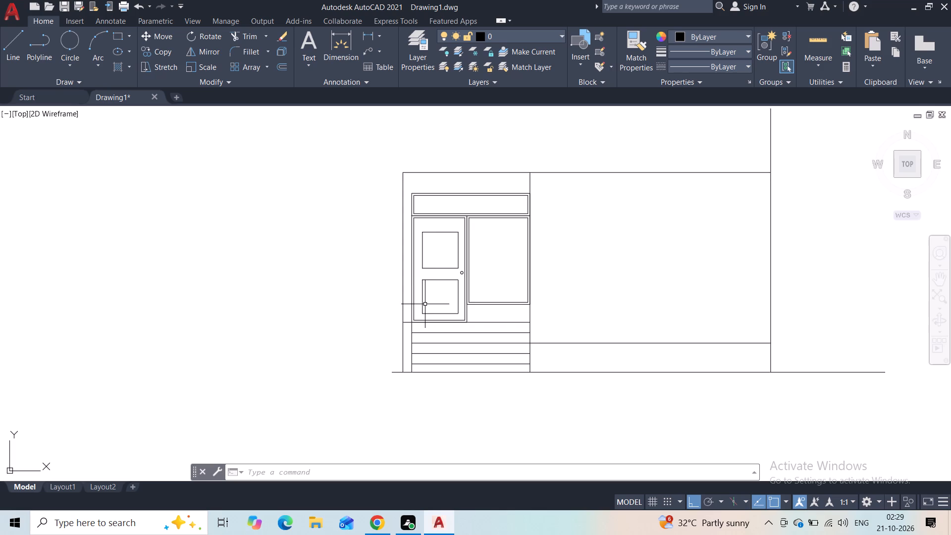
{"action": "left_click", "coordinate": [120, 40]}
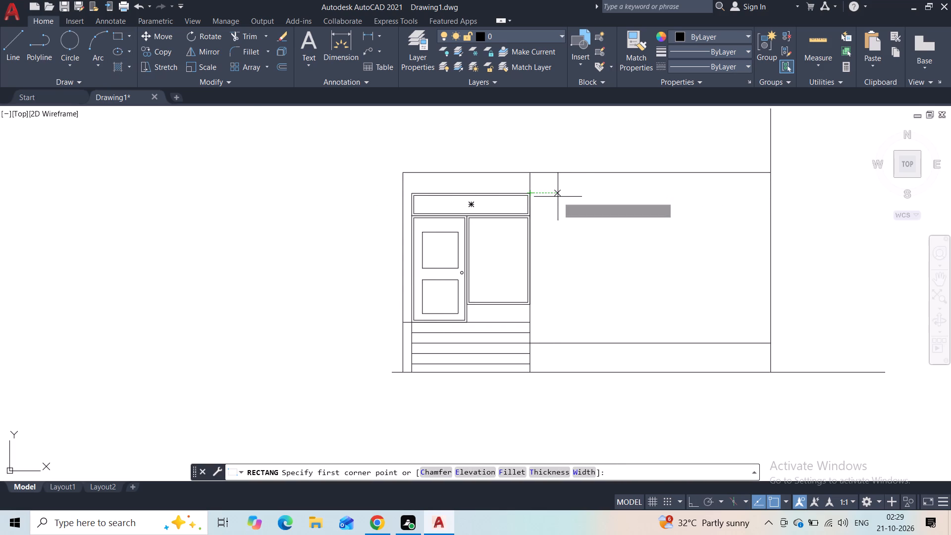
{"action": "left_click", "coordinate": [558, 197]}
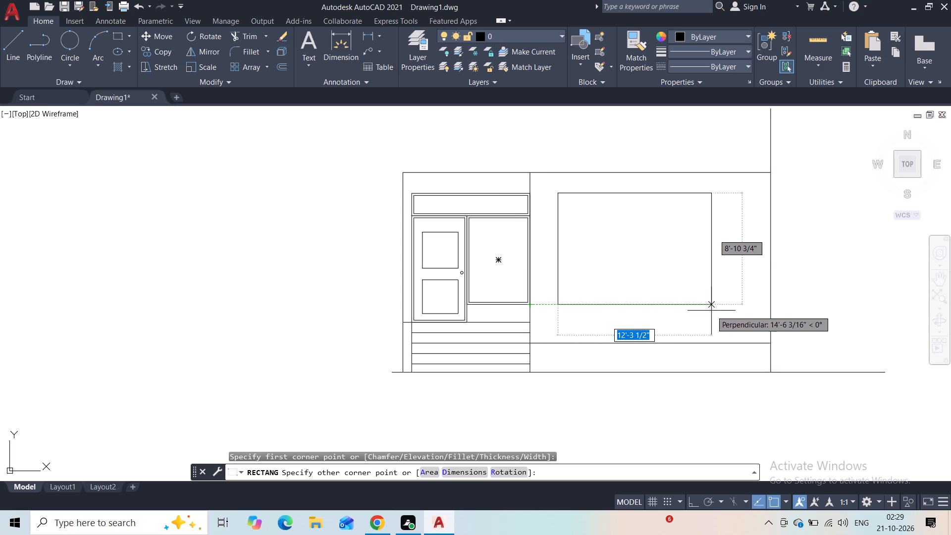
{"action": "left_click", "coordinate": [711, 311]}
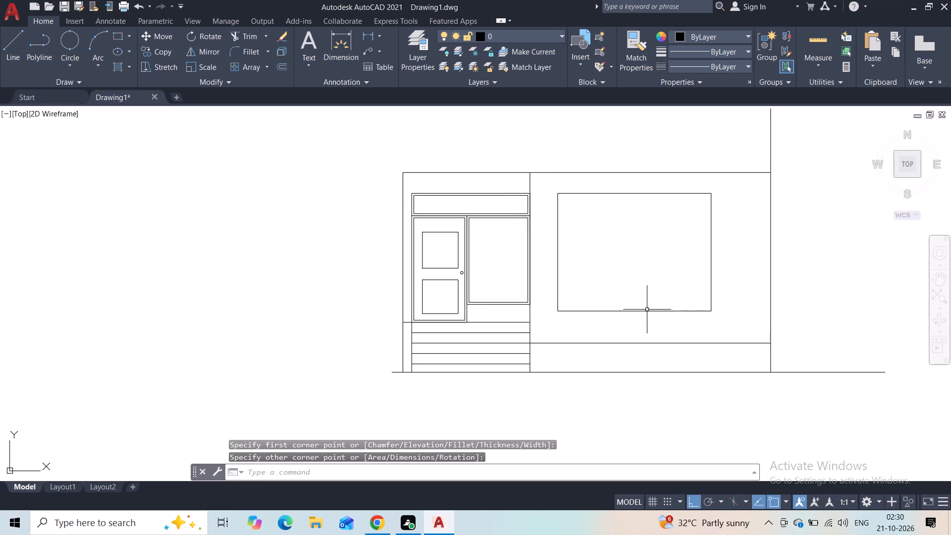
Stretch the bay window rectangle's bottom edge up to about the level of the side window's inner frame bottom.
{"action": "left_click", "coordinate": [644, 311]}
{"action": "left_click", "coordinate": [635, 312]}
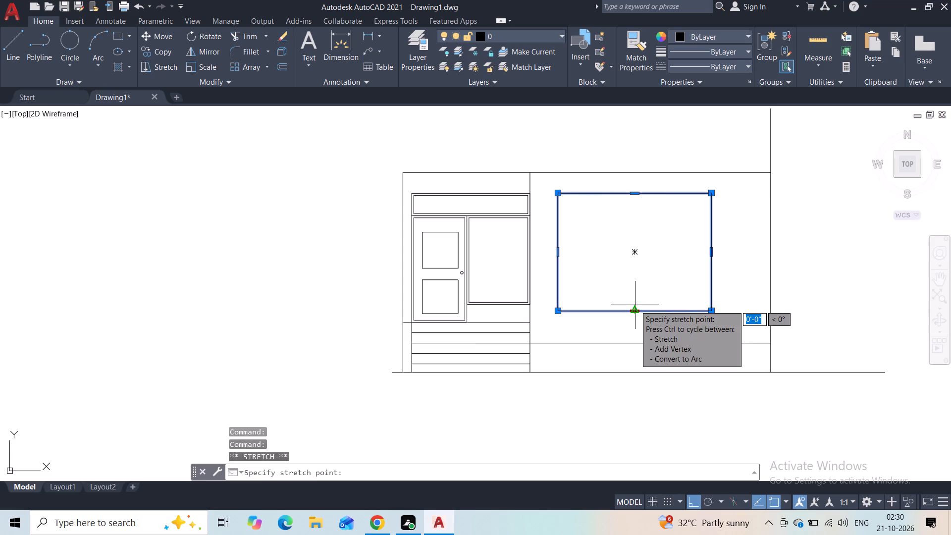
{"action": "left_click", "coordinate": [635, 304]}
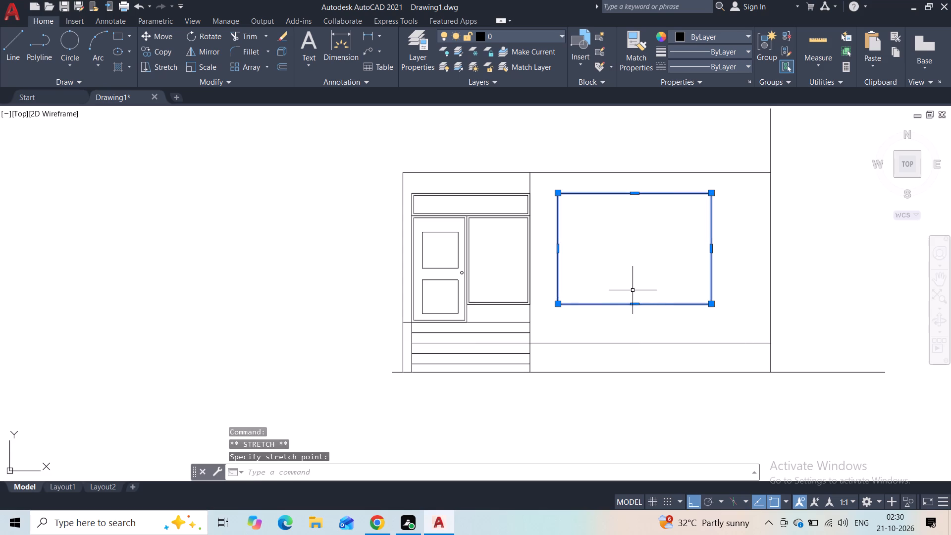
{"action": "key", "text": "Escape"}
{"action": "scroll", "coordinate": [575, 303], "scroll_direction": "up", "scroll_amount": 3}
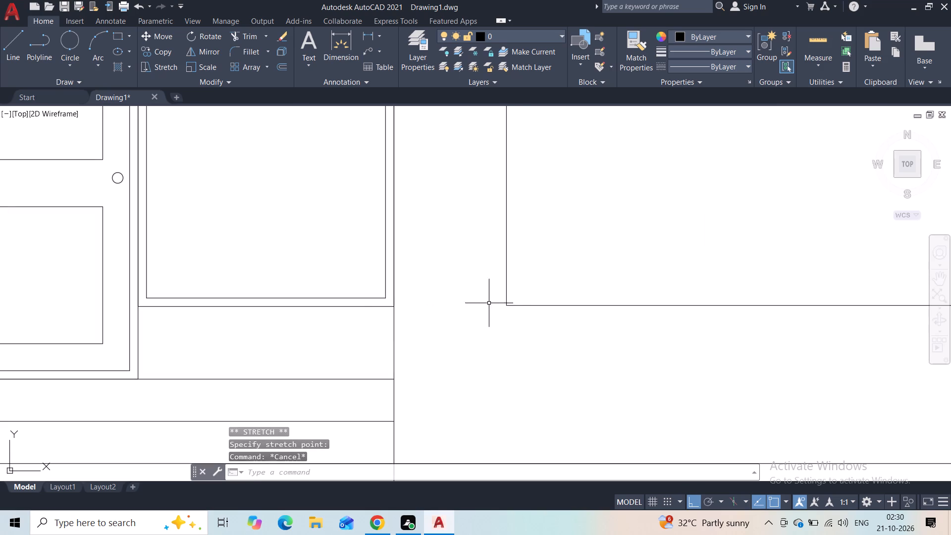
{"action": "left_click", "coordinate": [511, 305]}
{"action": "middle_click_drag", "start_coordinate": [579, 275], "coordinate": [404, 263]}
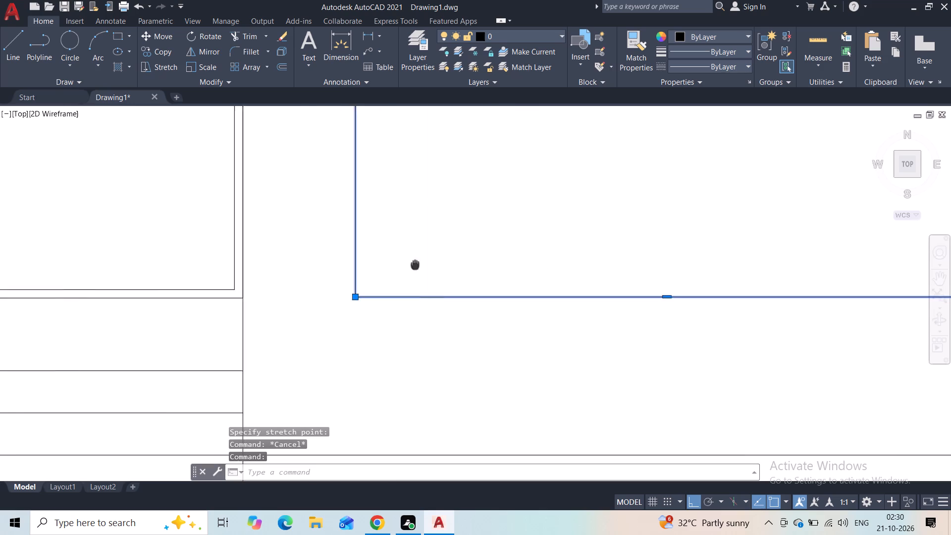
{"action": "middle_click_drag", "start_coordinate": [404, 263], "coordinate": [401, 261]}
{"action": "left_click", "coordinate": [638, 294]}
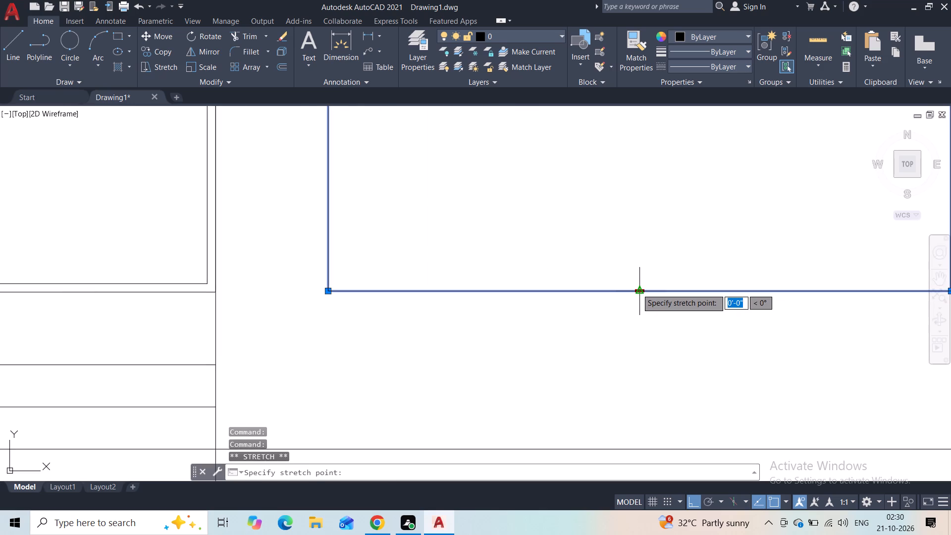
{"action": "left_click", "coordinate": [637, 286]}
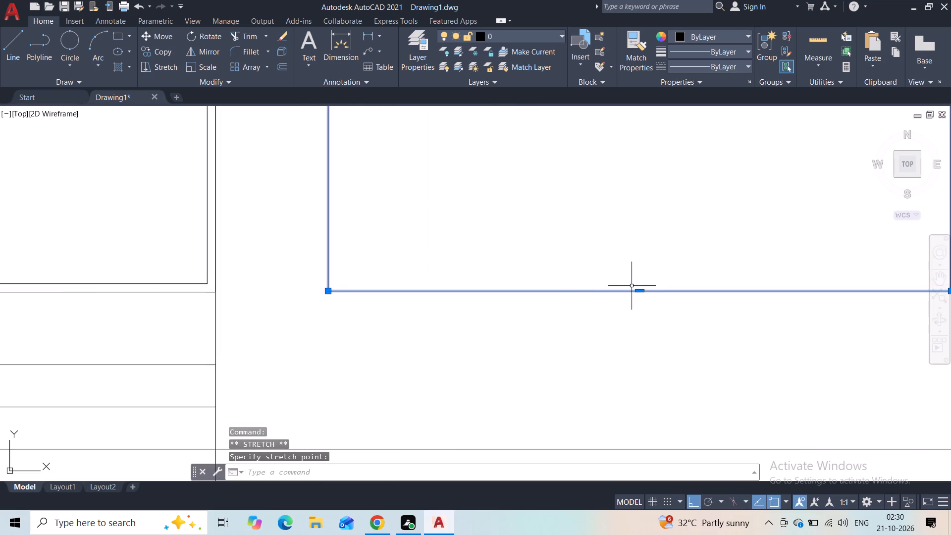
{"action": "left_click", "coordinate": [641, 292]}
{"action": "left_click", "coordinate": [641, 283]}
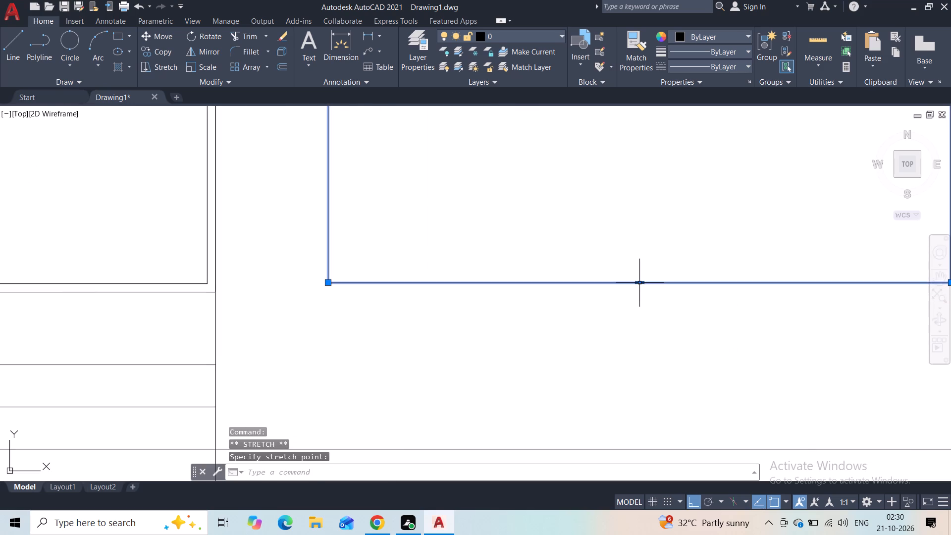
{"action": "key", "text": "Escape"}
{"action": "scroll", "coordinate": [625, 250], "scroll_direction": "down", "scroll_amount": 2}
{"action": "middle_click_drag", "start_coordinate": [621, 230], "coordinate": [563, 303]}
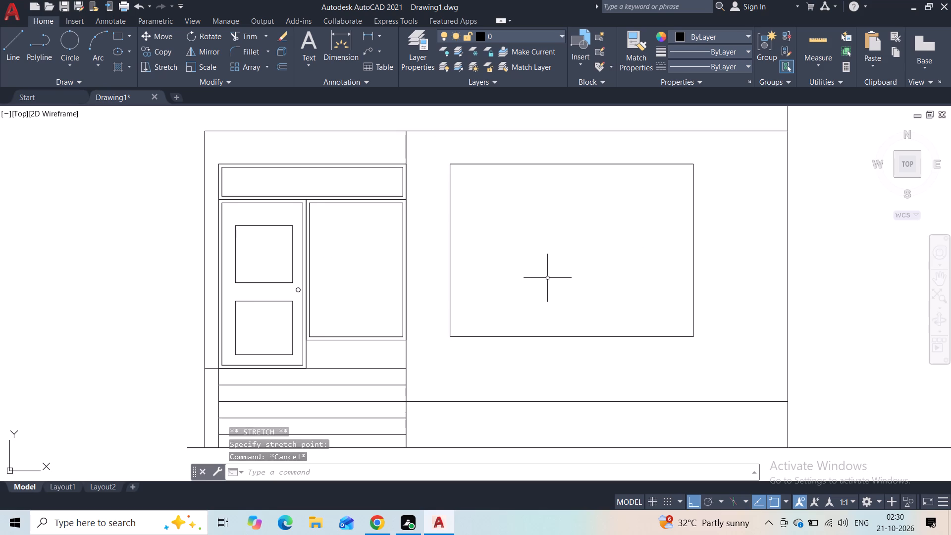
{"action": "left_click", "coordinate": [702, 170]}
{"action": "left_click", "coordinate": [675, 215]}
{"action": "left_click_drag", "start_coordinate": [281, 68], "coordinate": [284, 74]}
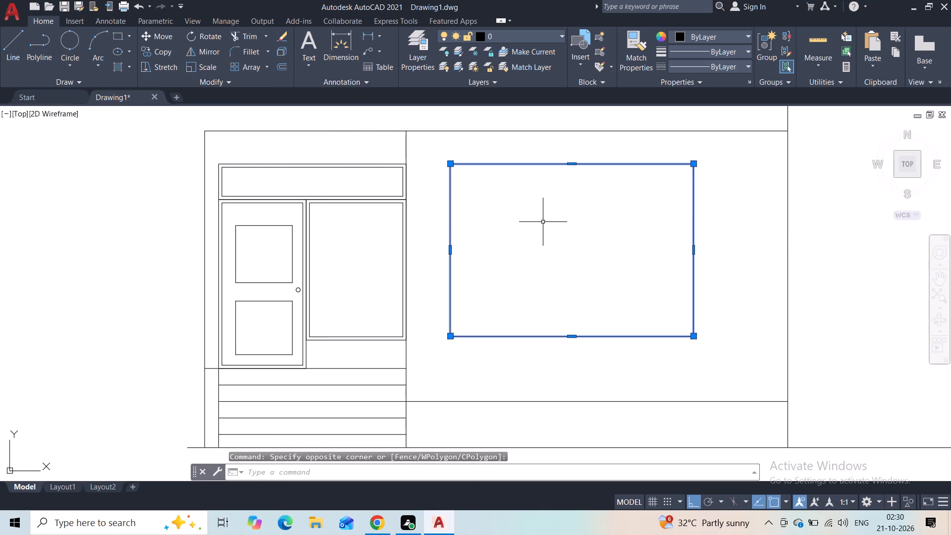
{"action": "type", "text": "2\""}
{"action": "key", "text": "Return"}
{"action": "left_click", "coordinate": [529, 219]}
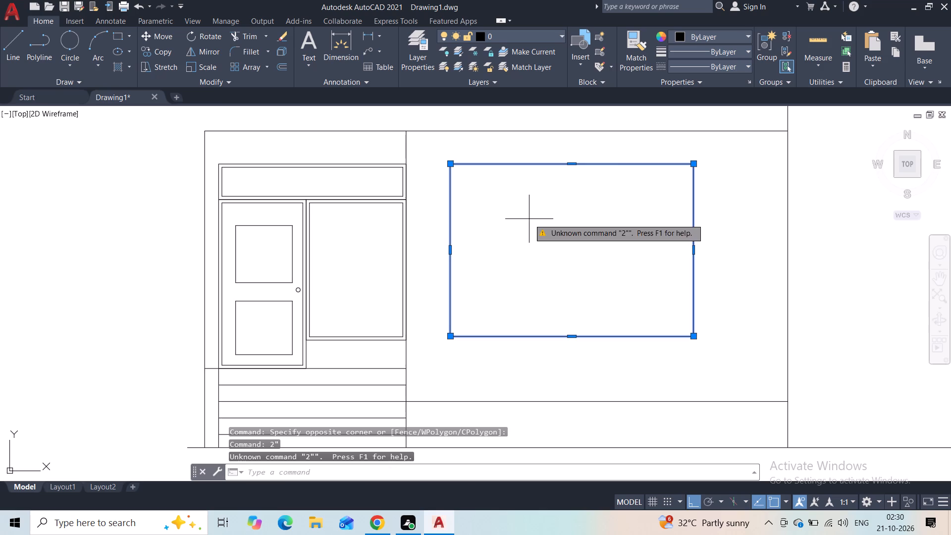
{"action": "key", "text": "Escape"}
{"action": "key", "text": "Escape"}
Offset the bay window rectangle 2" inward to form its frame.
{"action": "left_click", "coordinate": [712, 174]}
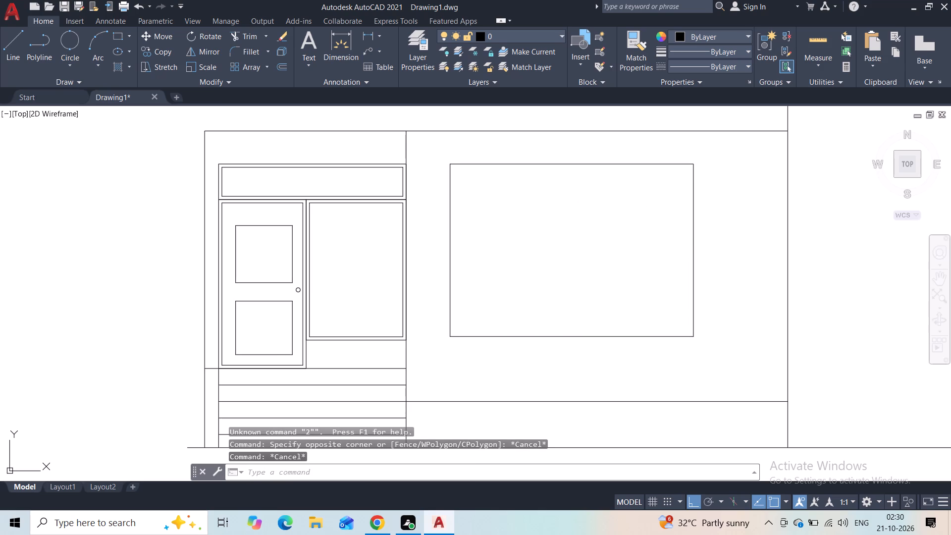
{"action": "left_click", "coordinate": [657, 229]}
{"action": "left_click", "coordinate": [284, 65]}
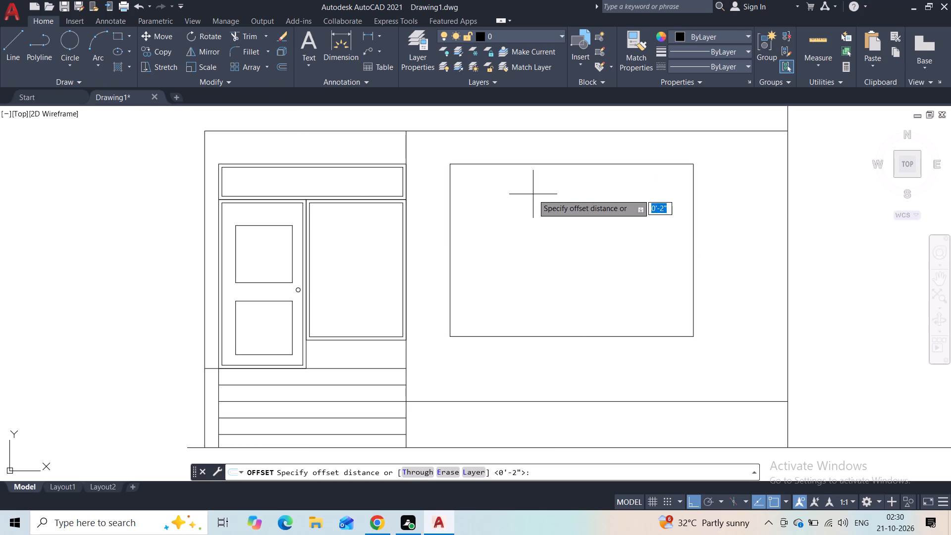
{"action": "type", "text": "2\""}
{"action": "key", "text": "Return"}
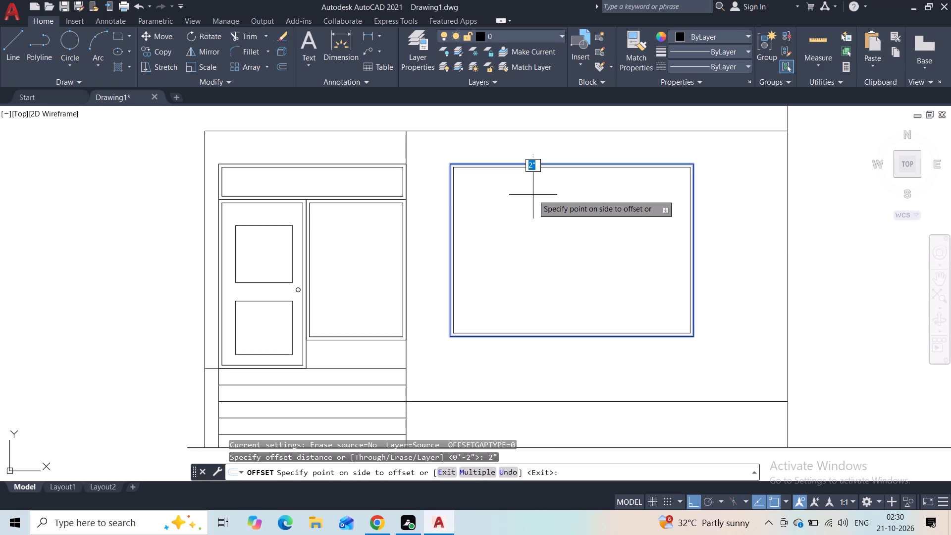
{"action": "left_click", "coordinate": [533, 195]}
{"action": "key", "text": "Escape"}
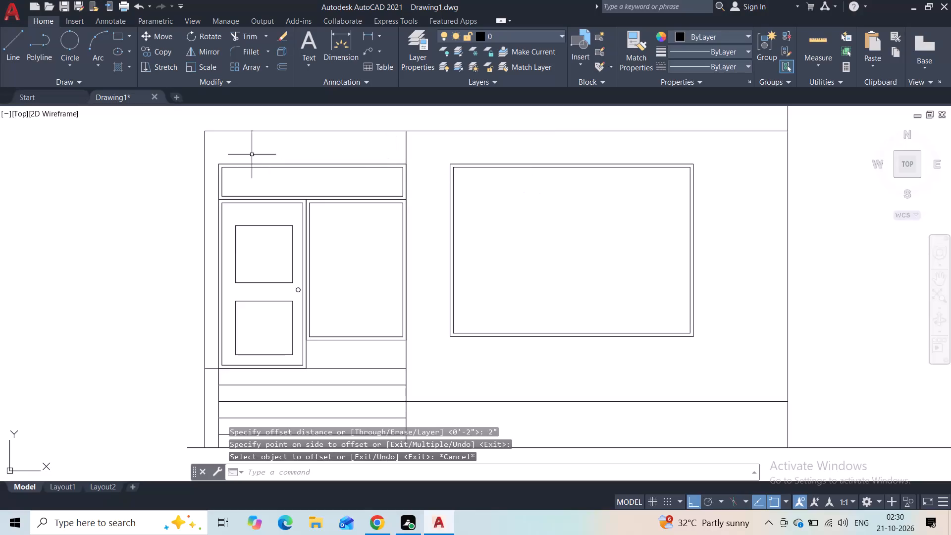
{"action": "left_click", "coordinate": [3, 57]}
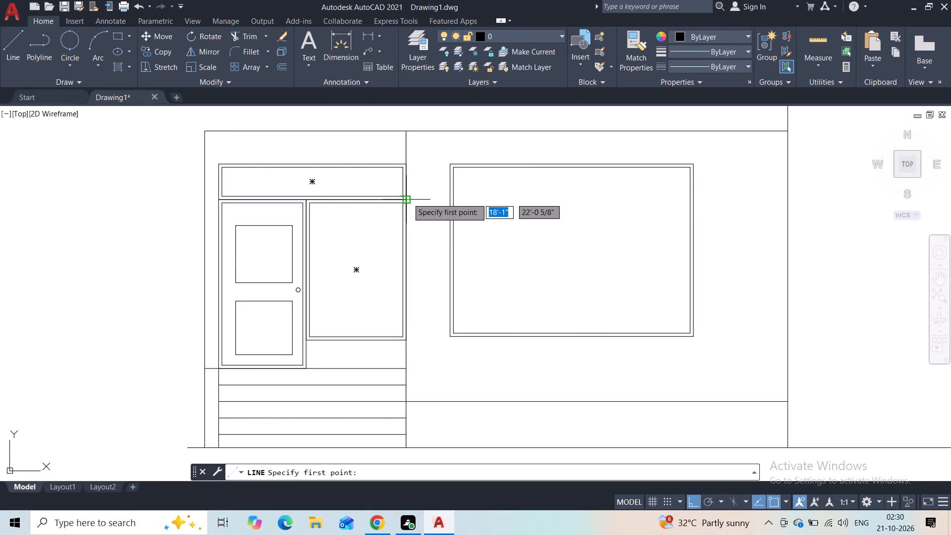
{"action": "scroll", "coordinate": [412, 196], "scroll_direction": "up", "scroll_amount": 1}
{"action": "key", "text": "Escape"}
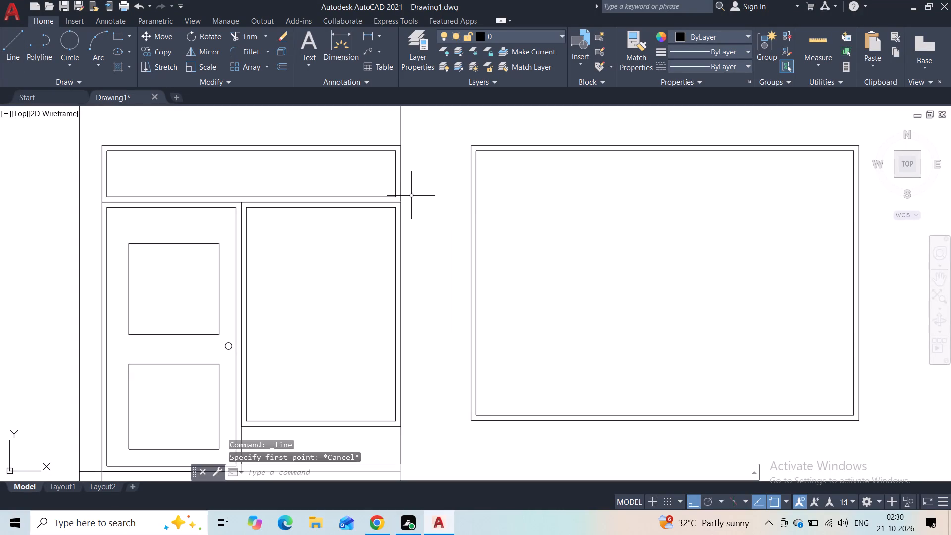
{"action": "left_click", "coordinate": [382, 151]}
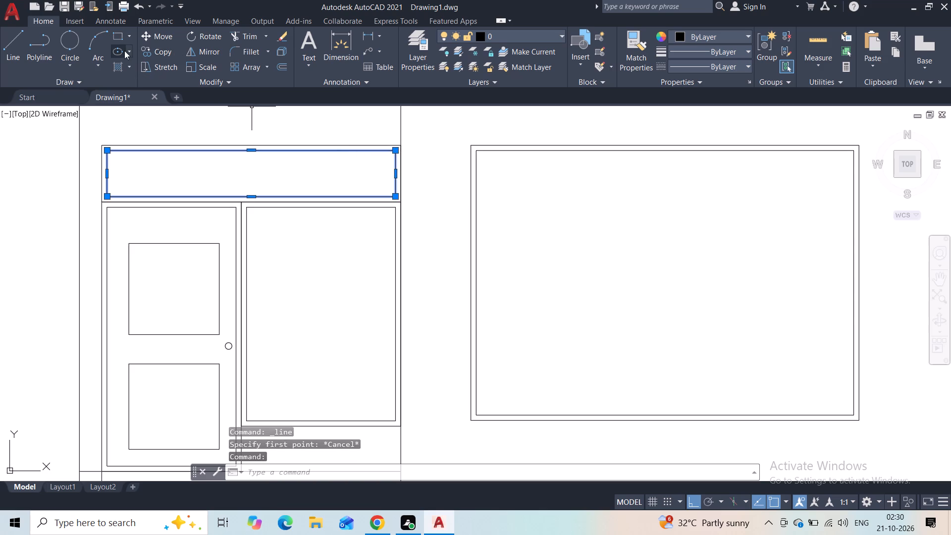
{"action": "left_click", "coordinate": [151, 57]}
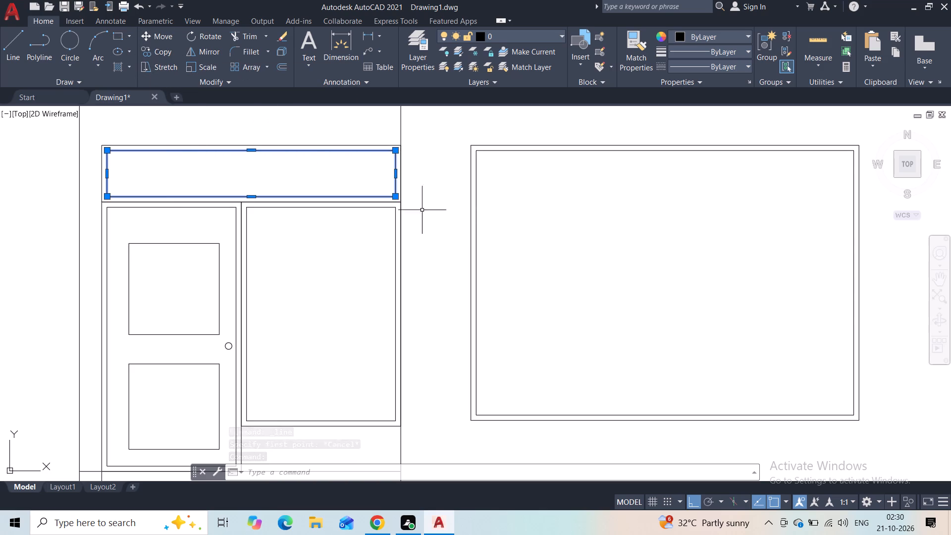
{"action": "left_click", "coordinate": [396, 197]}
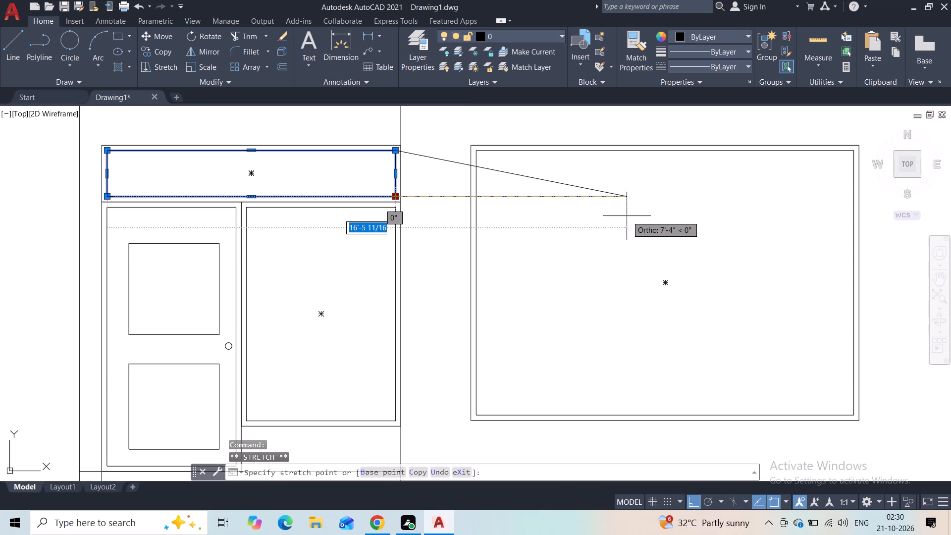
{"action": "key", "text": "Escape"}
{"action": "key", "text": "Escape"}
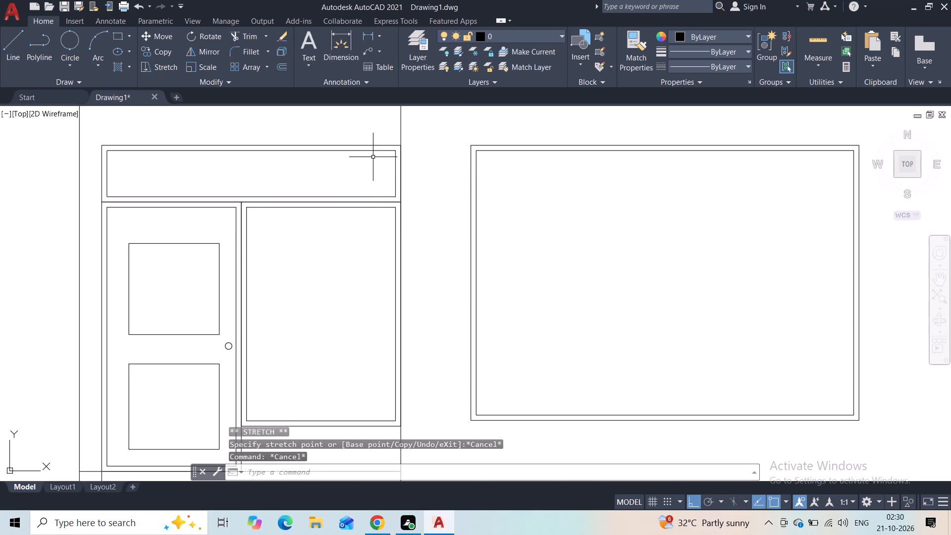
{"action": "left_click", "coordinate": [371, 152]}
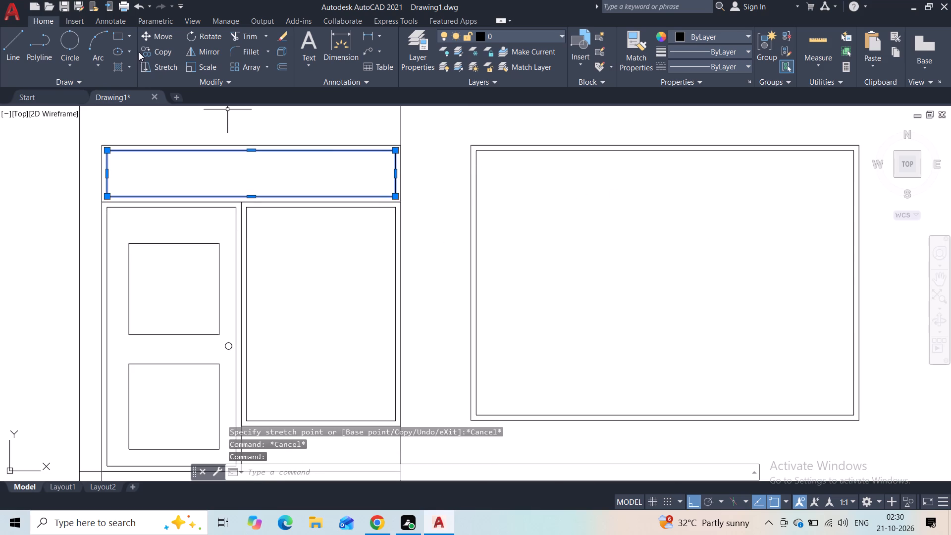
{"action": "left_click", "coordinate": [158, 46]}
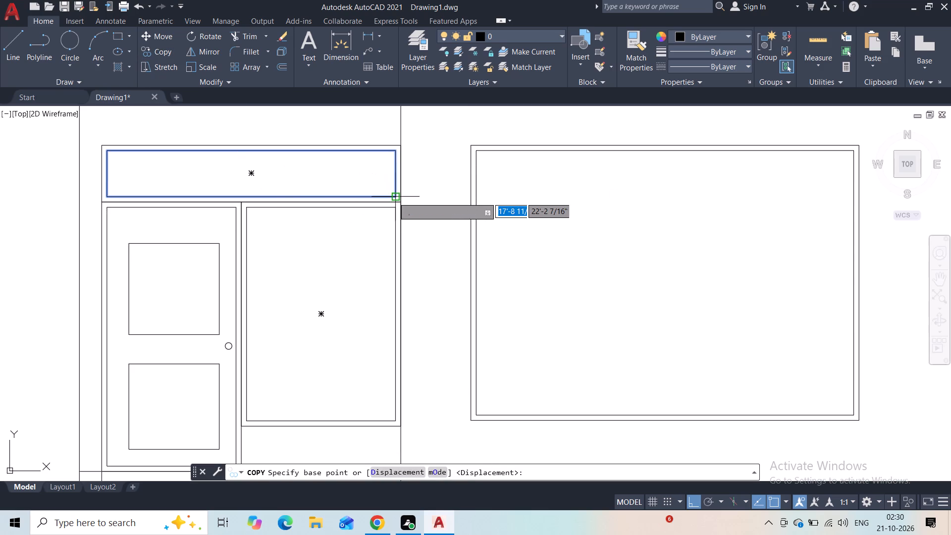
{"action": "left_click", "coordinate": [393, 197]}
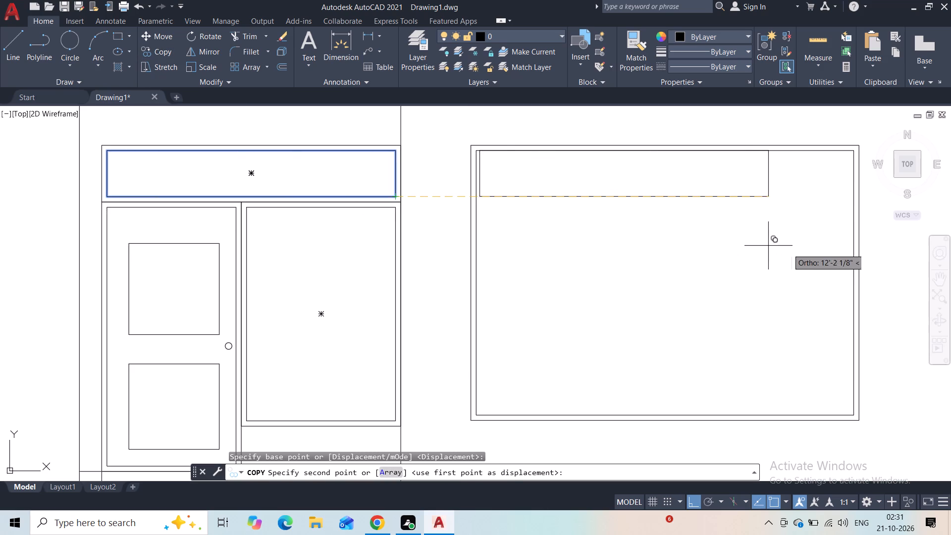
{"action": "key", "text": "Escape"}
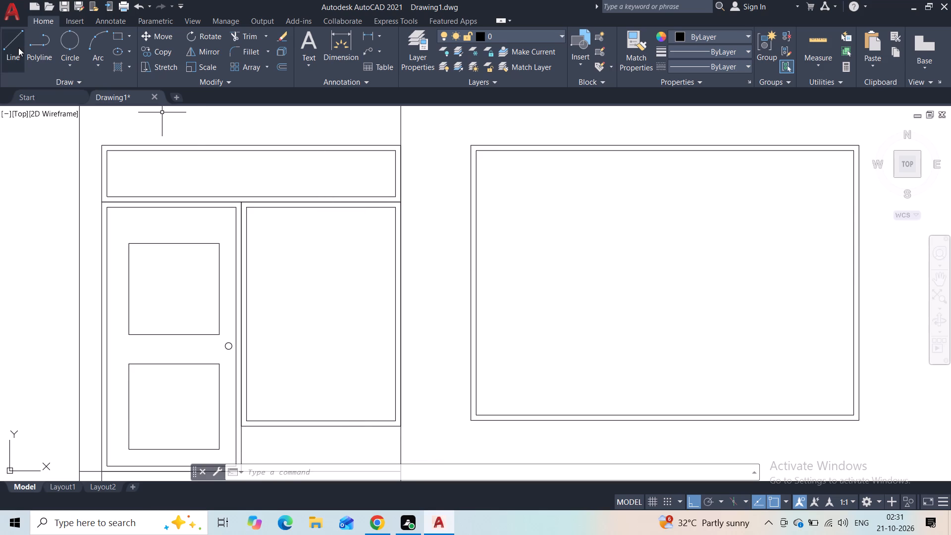
Draw a sash rectangle about 6' wide from the inner bay frame's door-side edge, below its top, to its bottom-edge midpoint.
{"action": "left_click", "coordinate": [116, 35]}
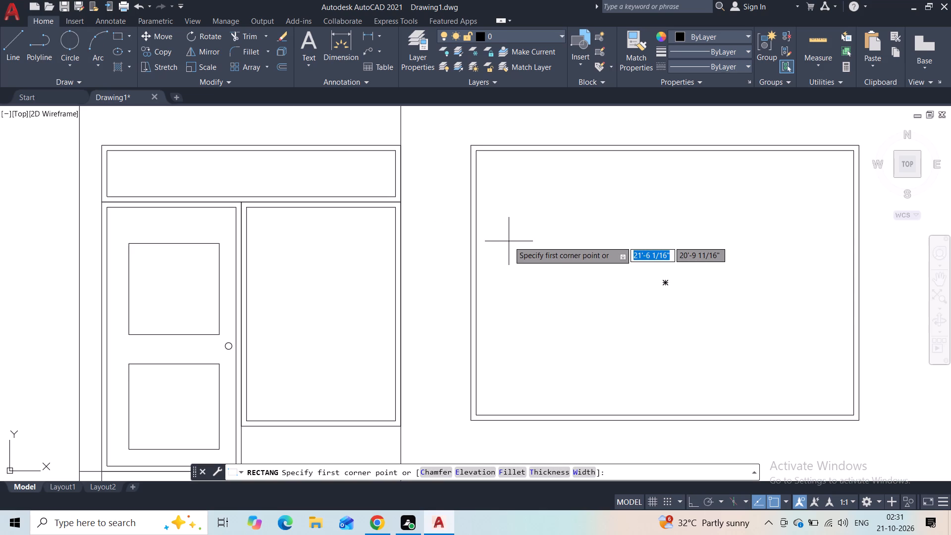
{"action": "left_click", "coordinate": [475, 189]}
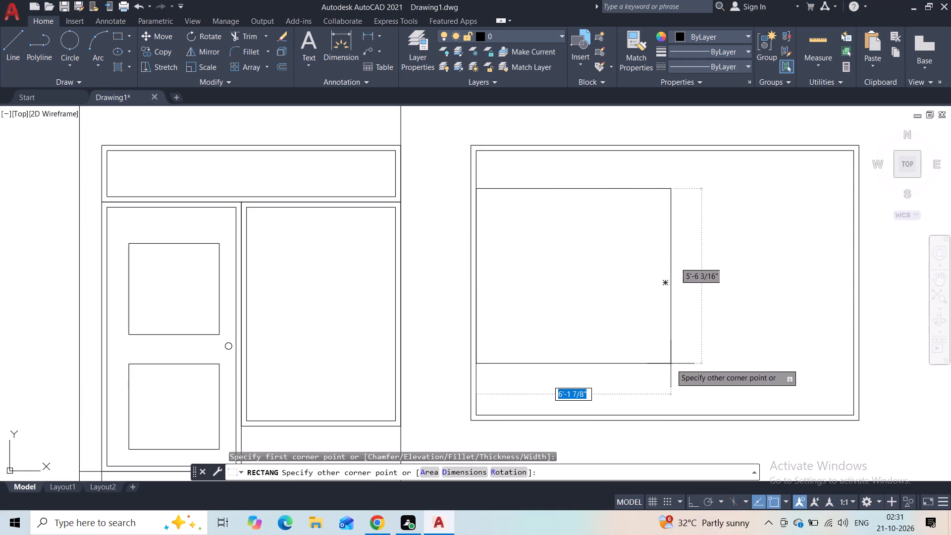
{"action": "left_click", "coordinate": [666, 414]}
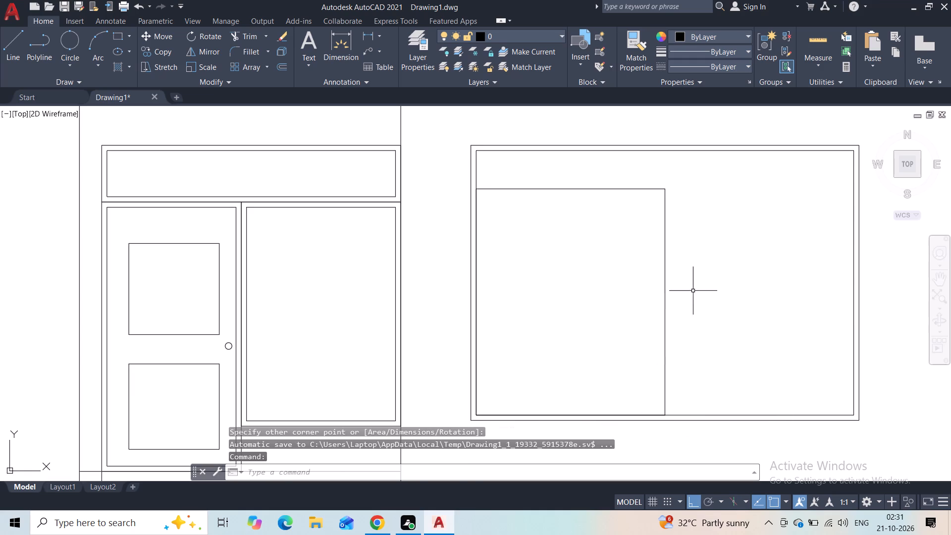
Copy the sash rectangle from its upper door-side corner to its opposite upper corner, filling the other half of the bay window.
{"action": "left_click", "coordinate": [687, 272]}
{"action": "left_click", "coordinate": [649, 291]}
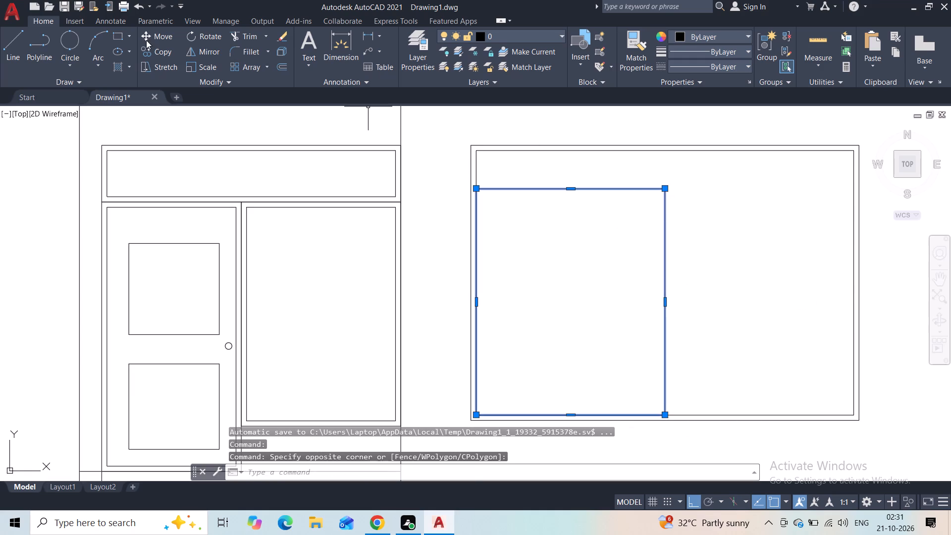
{"action": "left_click", "coordinate": [144, 54]}
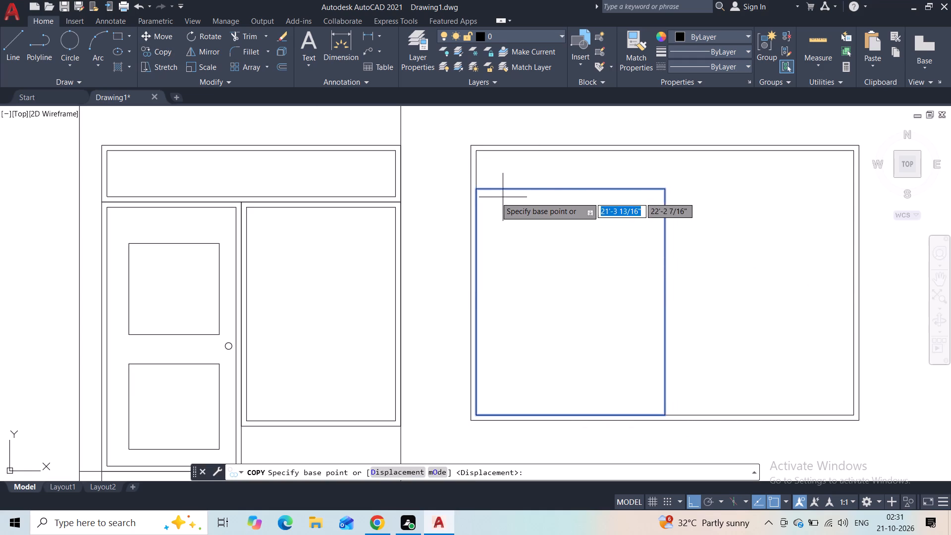
{"action": "left_click", "coordinate": [478, 191]}
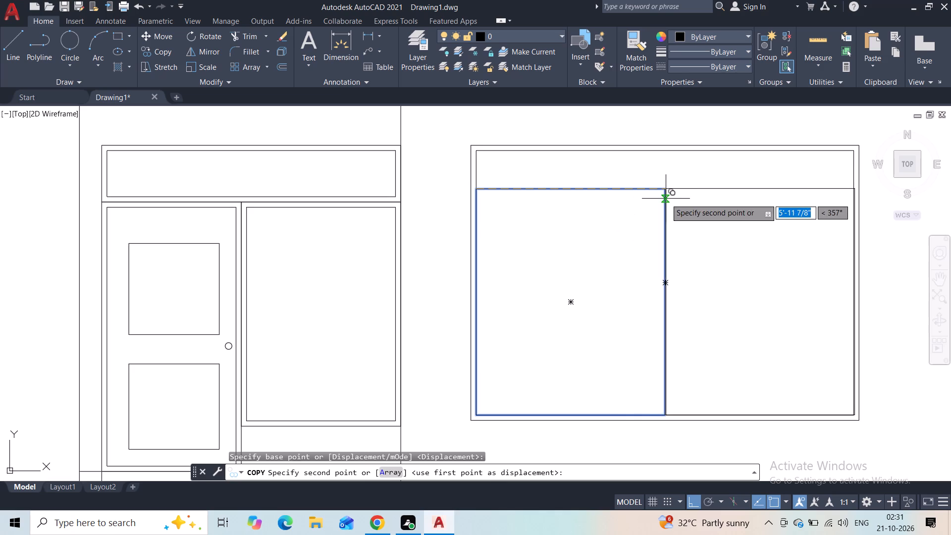
{"action": "left_click", "coordinate": [666, 199]}
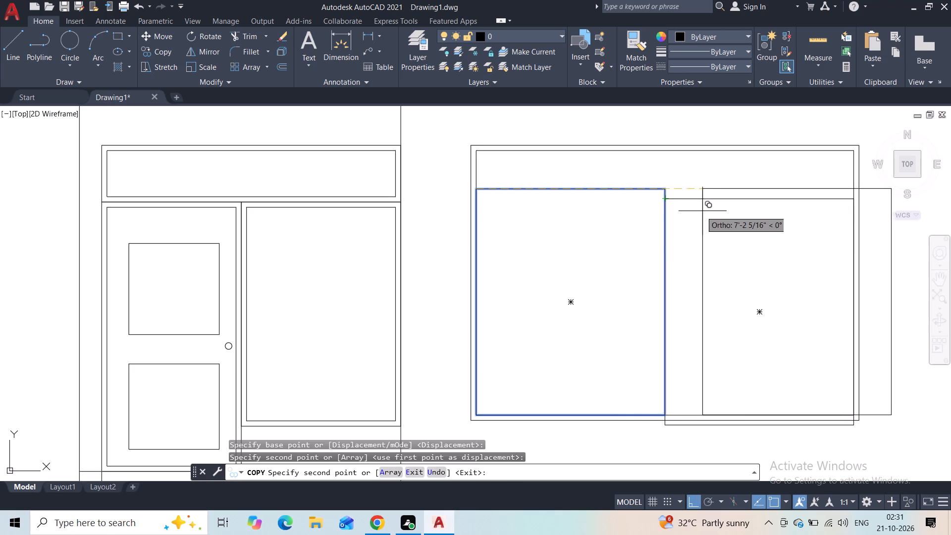
{"action": "left_click", "coordinate": [666, 191]}
{"action": "key", "text": "Escape"}
Erase the misplaced sash copy that sits slightly too low in the far half of the bay window.
{"action": "scroll", "coordinate": [699, 197], "scroll_direction": "up", "scroll_amount": 1}
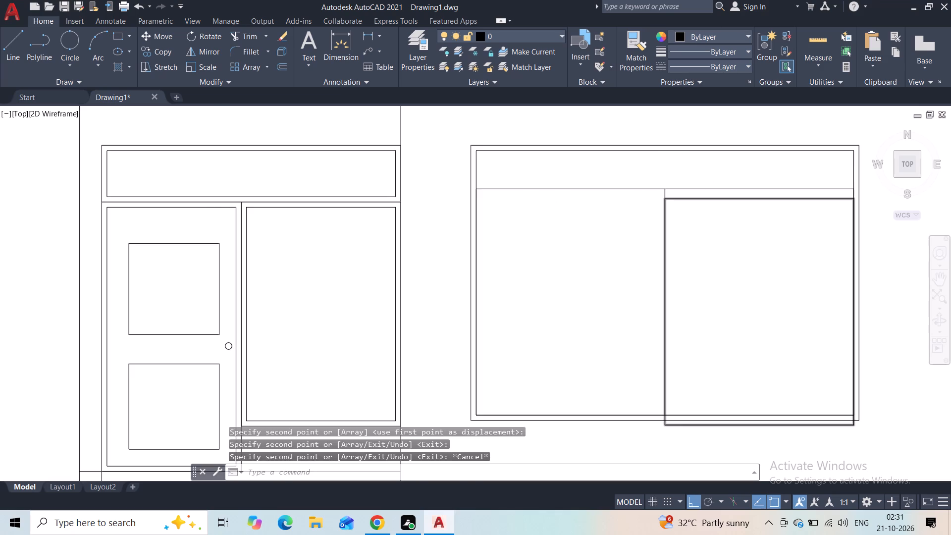
{"action": "left_click", "coordinate": [698, 197]}
{"action": "left_click", "coordinate": [693, 212]}
{"action": "key", "text": "Delete"}
Draw a panel rectangle about 4'-7" wide by 2'-4" high in the upper part of the door-side sash.
{"action": "middle_click_drag", "start_coordinate": [704, 236], "coordinate": [695, 242]}
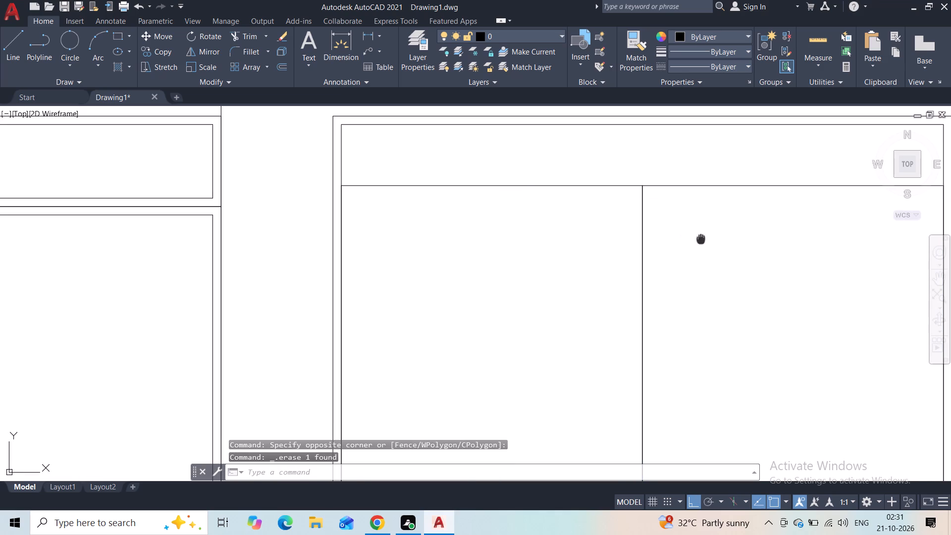
{"action": "middle_click_drag", "start_coordinate": [695, 242], "coordinate": [366, 238]}
{"action": "scroll", "coordinate": [625, 196], "scroll_direction": "up", "scroll_amount": 3}
{"action": "scroll", "coordinate": [481, 207], "scroll_direction": "down", "scroll_amount": 3}
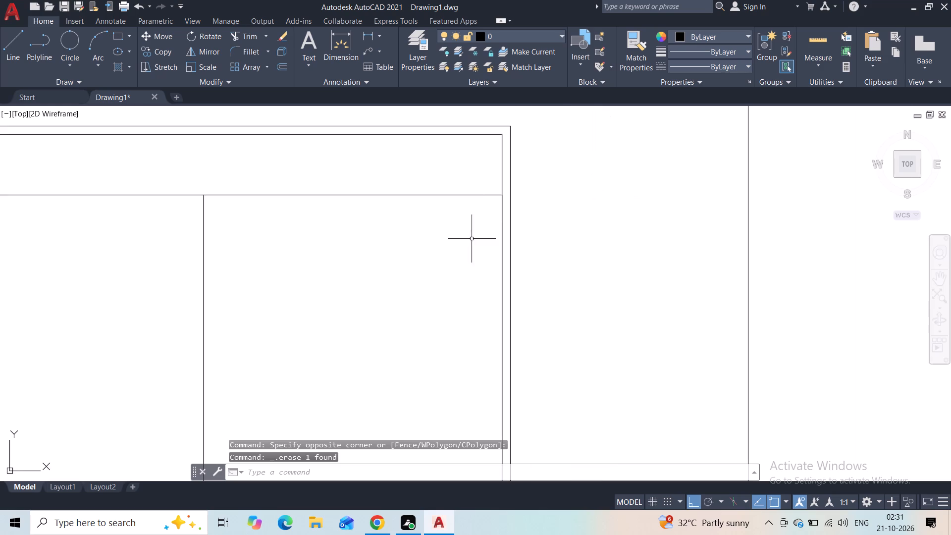
{"action": "middle_click_drag", "start_coordinate": [465, 300], "coordinate": [651, 174]}
{"action": "scroll", "coordinate": [491, 282], "scroll_direction": "down", "scroll_amount": 1}
{"action": "middle_click_drag", "start_coordinate": [490, 281], "coordinate": [505, 288]}
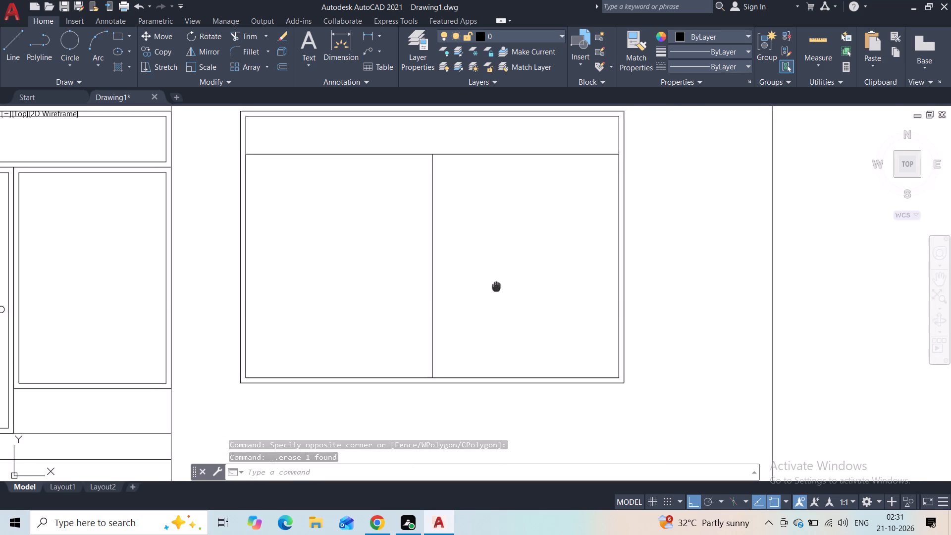
{"action": "middle_click_drag", "start_coordinate": [505, 288], "coordinate": [615, 291]}
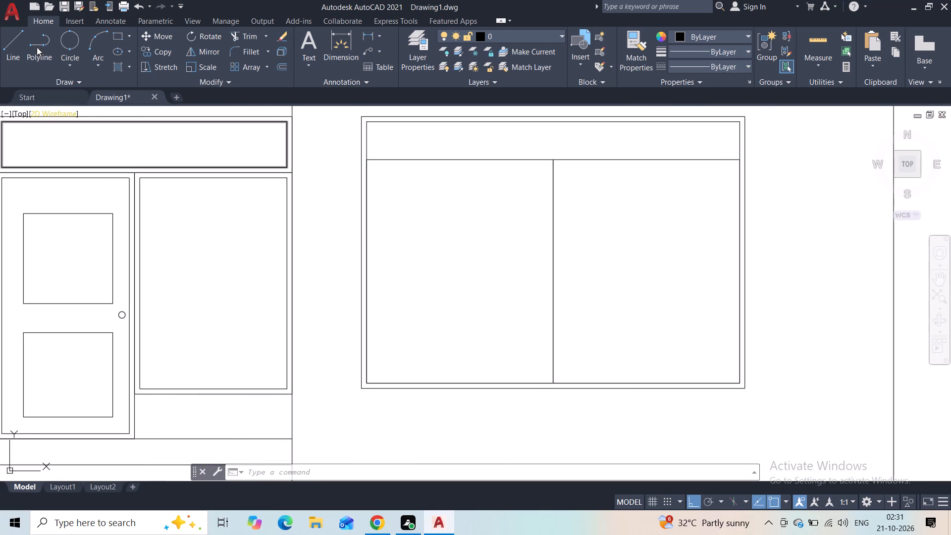
{"action": "left_click", "coordinate": [118, 37]}
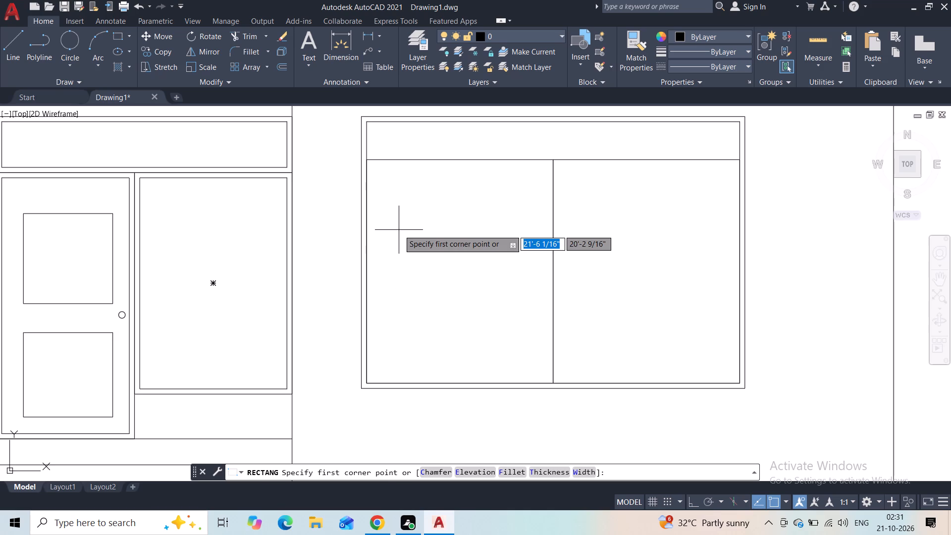
{"action": "left_click", "coordinate": [383, 187]}
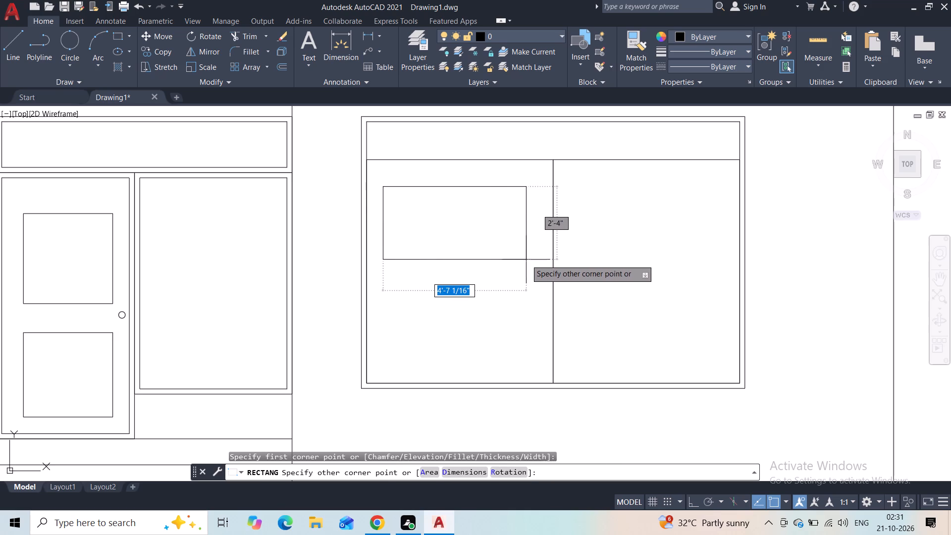
{"action": "left_click", "coordinate": [526, 259]}
Copy the sash panel from its top midpoint, about 3'-1 11/16" straight down and about 6'-1 1/16" across into the other sash.
{"action": "left_click", "coordinate": [504, 169]}
{"action": "left_click", "coordinate": [480, 223]}
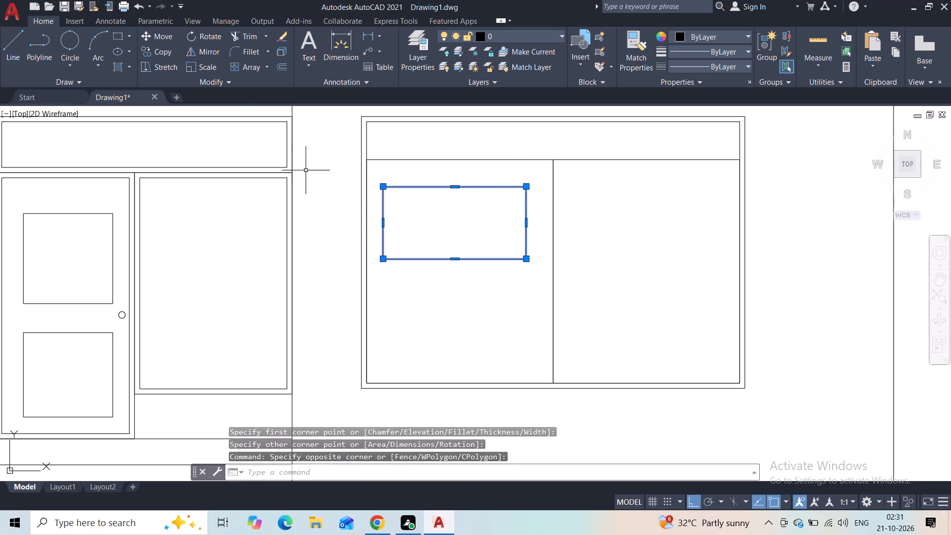
{"action": "left_click", "coordinate": [162, 51]}
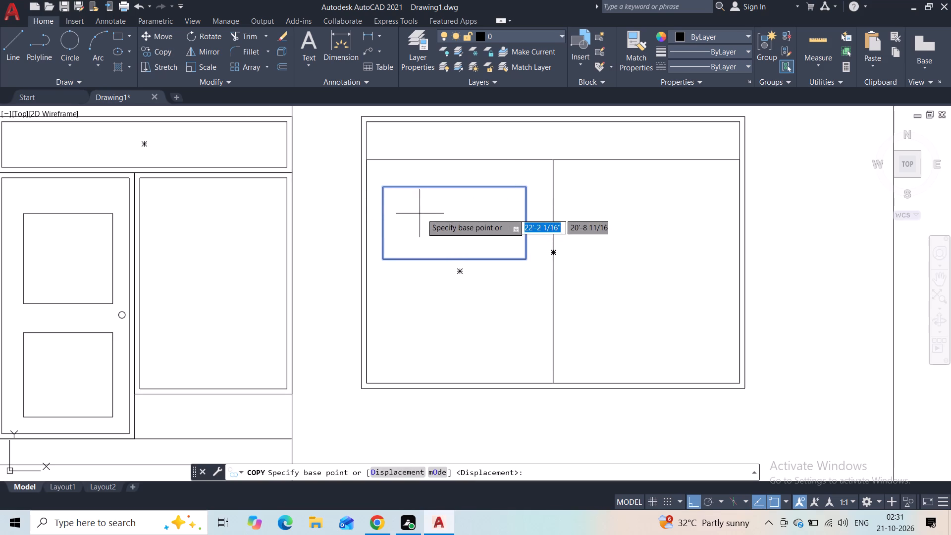
{"action": "left_click", "coordinate": [450, 188]}
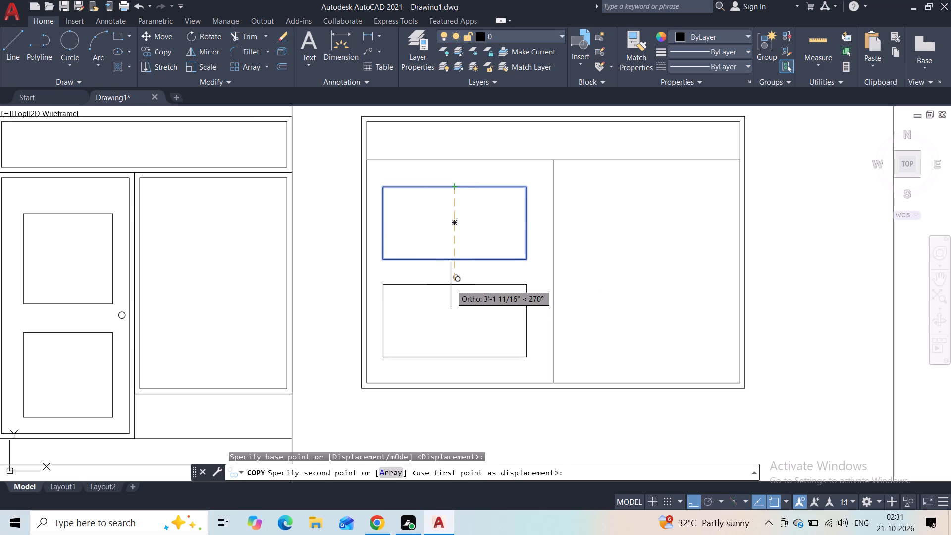
{"action": "left_click", "coordinate": [451, 285]}
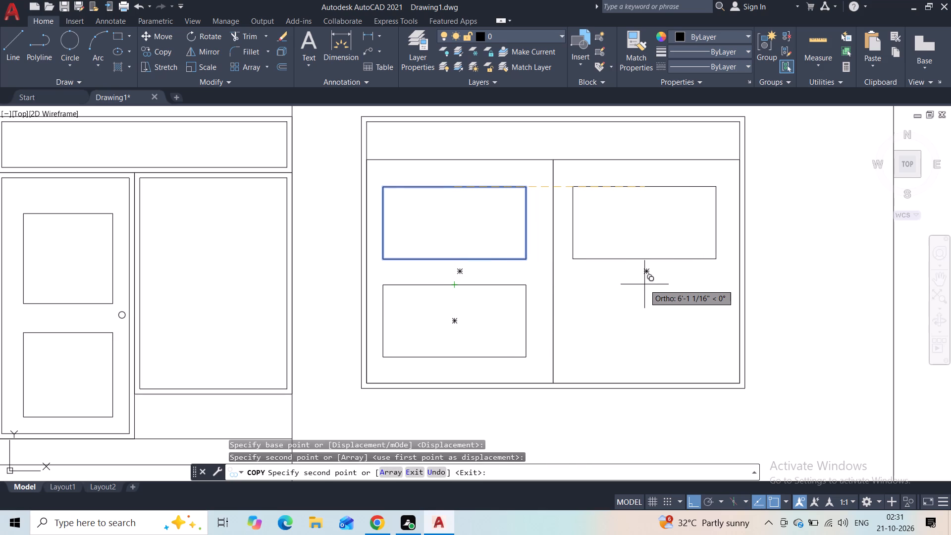
{"action": "left_click", "coordinate": [644, 284]}
{"action": "key", "text": "Escape"}
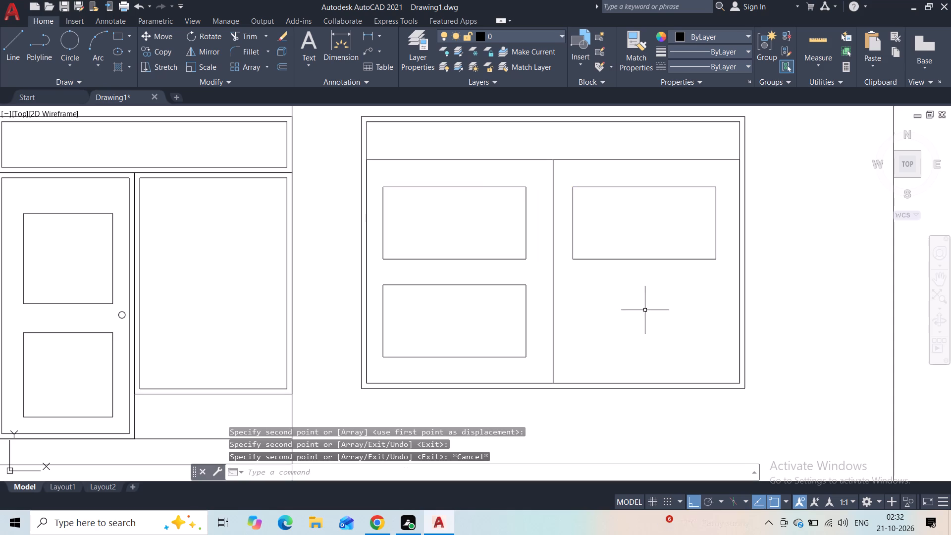
Copy the far sash's upper panel about 3'-1 7/8" straight down from its top midpoint, level with the other sash's lower panel.
{"action": "left_click", "coordinate": [639, 185]}
{"action": "left_click", "coordinate": [626, 208]}
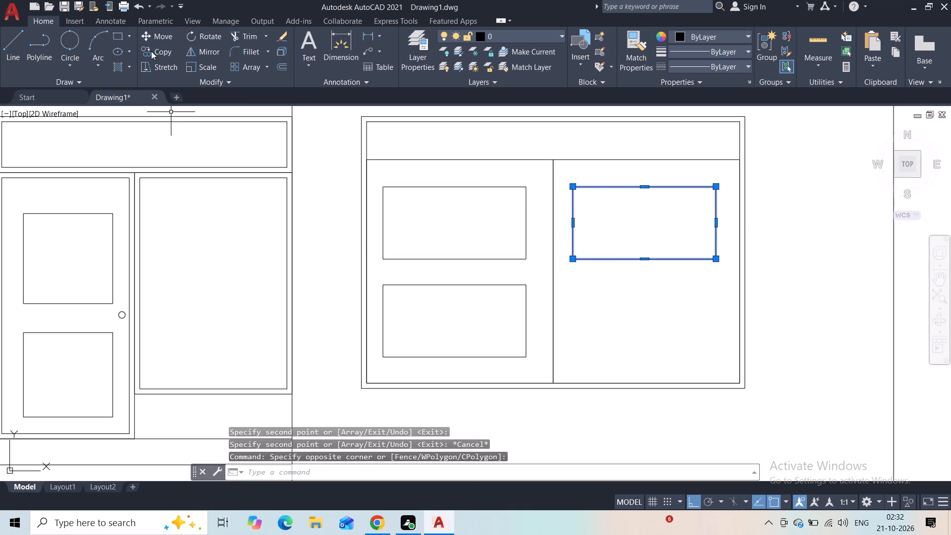
{"action": "left_click", "coordinate": [151, 51]}
{"action": "left_click", "coordinate": [643, 189]}
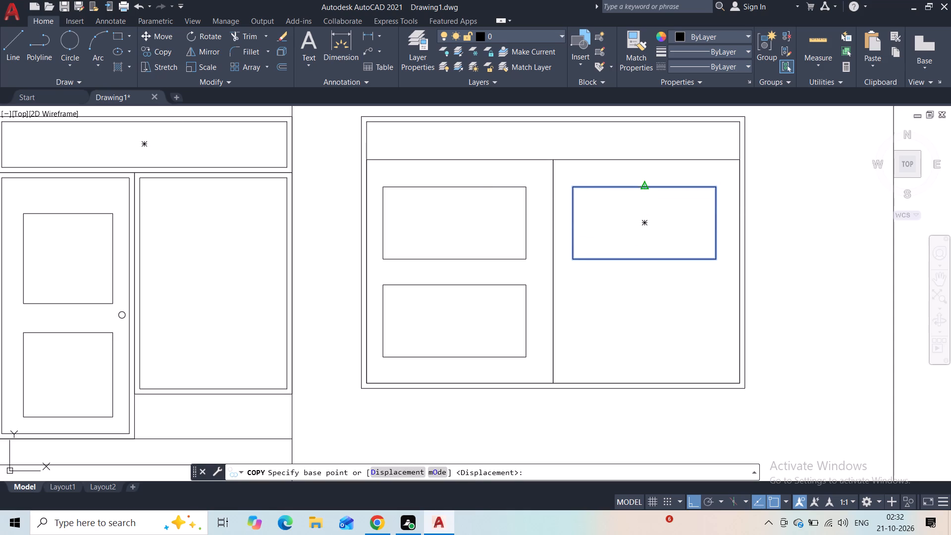
{"action": "left_click", "coordinate": [641, 285]}
{"action": "key", "text": "Escape"}
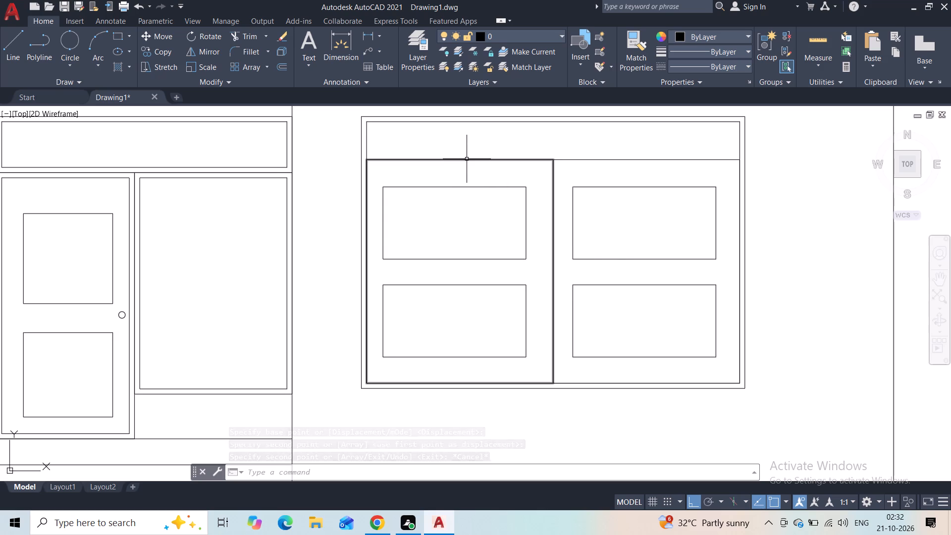
Draw a horizontal line about 12' long across the bay window's inner frame, just above the tops of the sashes.
{"action": "left_click", "coordinate": [6, 50]}
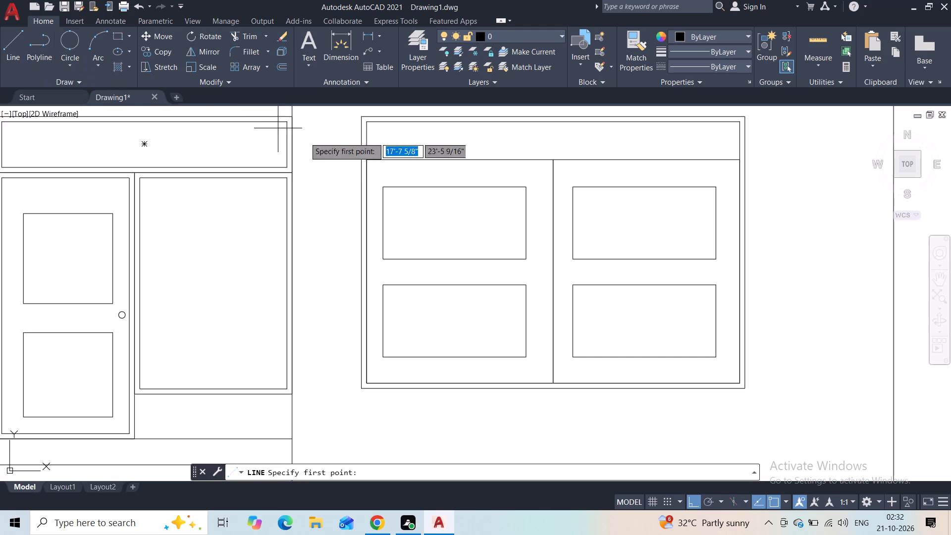
{"action": "scroll", "coordinate": [357, 162], "scroll_direction": "up", "scroll_amount": 2}
{"action": "left_click", "coordinate": [383, 144]}
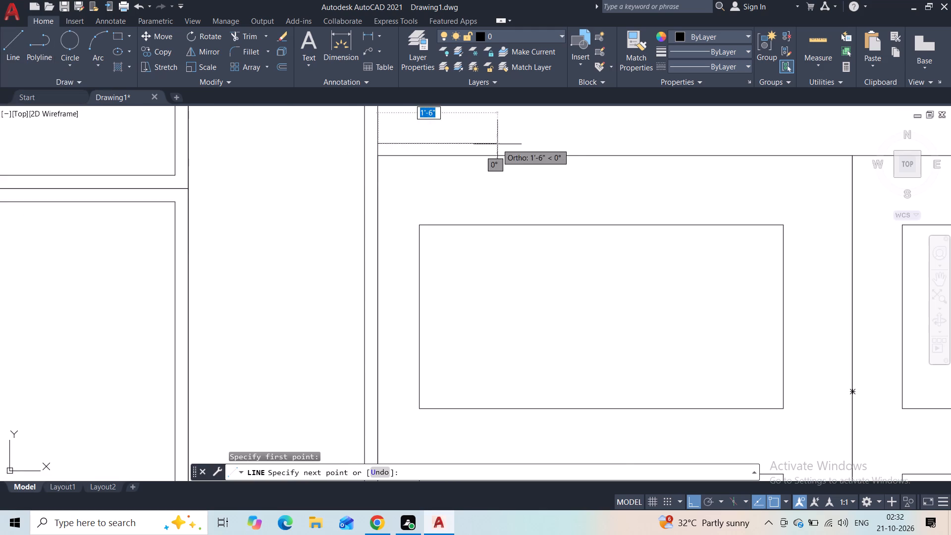
{"action": "middle_click_drag", "start_coordinate": [497, 145], "coordinate": [153, 205]}
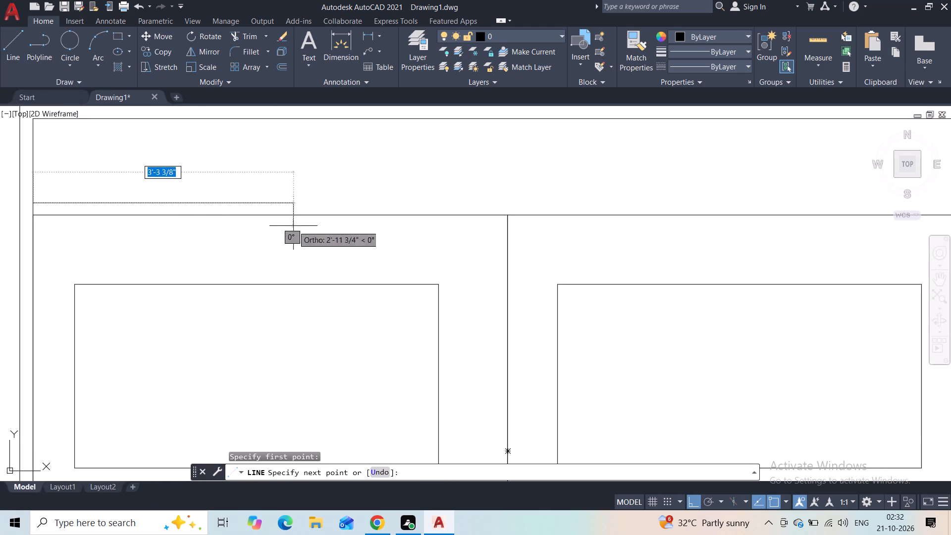
{"action": "scroll", "coordinate": [392, 219], "scroll_direction": "down", "scroll_amount": 3}
{"action": "scroll", "coordinate": [530, 208], "scroll_direction": "up", "scroll_amount": 2}
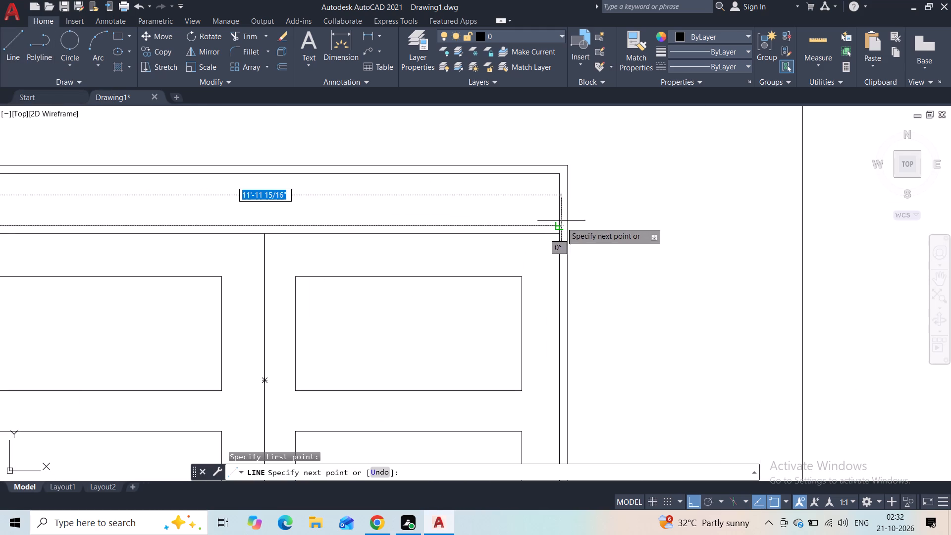
{"action": "left_click", "coordinate": [561, 222]}
{"action": "key", "text": "Escape"}
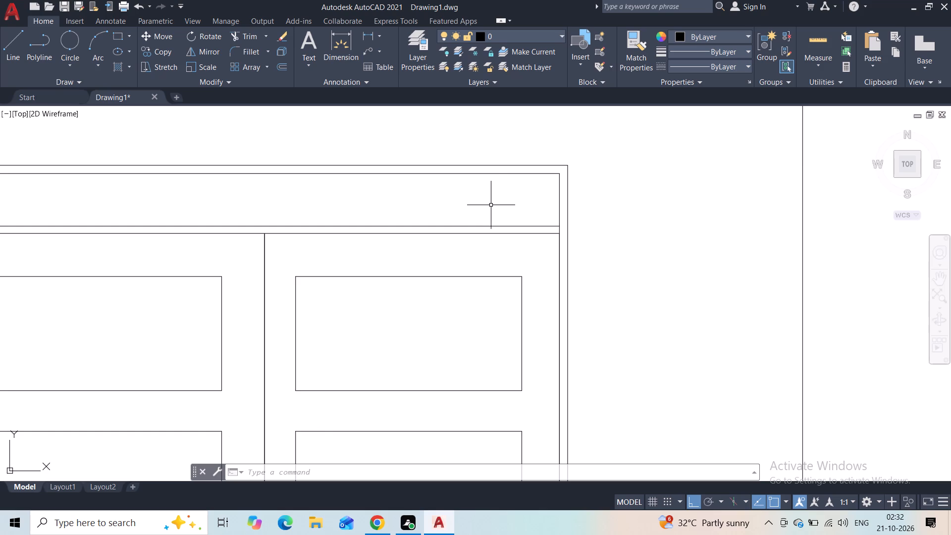
Move the whole bay window horizontally a short distance away from the door, using its lower outer corner as base point.
{"action": "scroll", "coordinate": [488, 216], "scroll_direction": "down", "scroll_amount": 3}
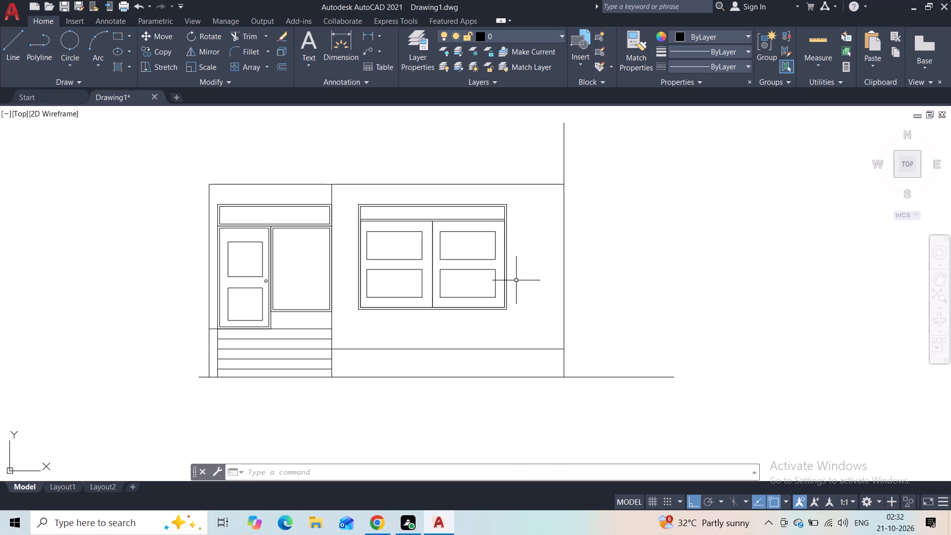
{"action": "left_click", "coordinate": [518, 209]}
{"action": "left_click", "coordinate": [358, 321]}
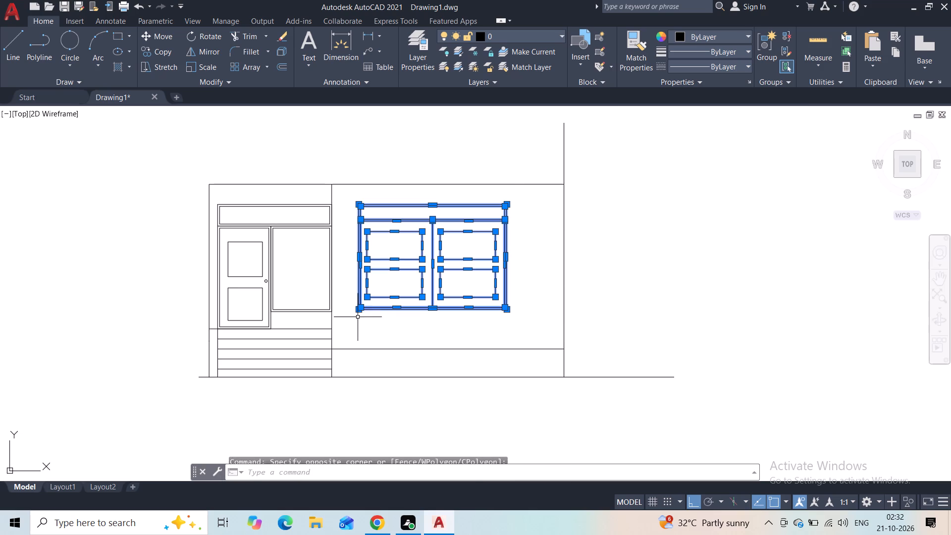
{"action": "scroll", "coordinate": [424, 246], "scroll_direction": "up", "scroll_amount": 2}
{"action": "scroll", "coordinate": [388, 269], "scroll_direction": "up", "scroll_amount": 1}
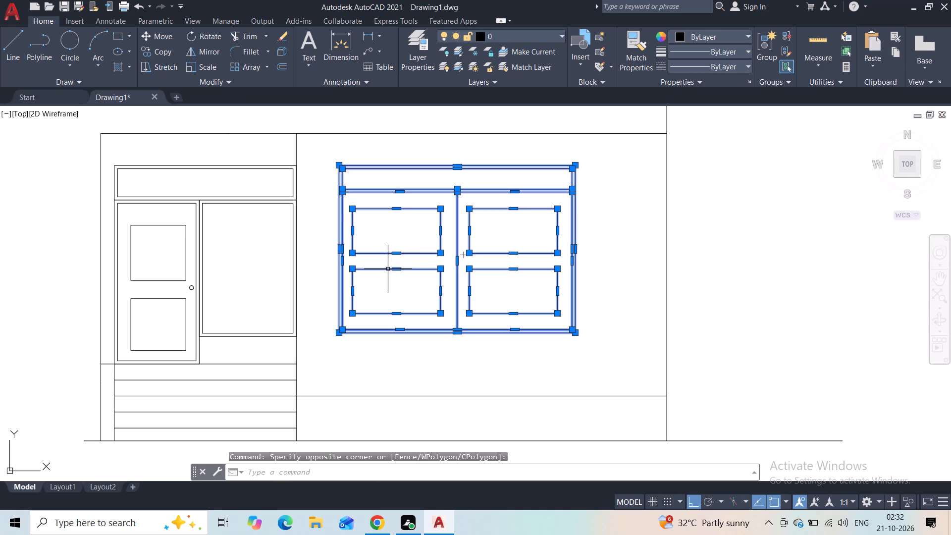
{"action": "left_click", "coordinate": [155, 32]}
{"action": "scroll", "coordinate": [581, 317], "scroll_direction": "up", "scroll_amount": 1}
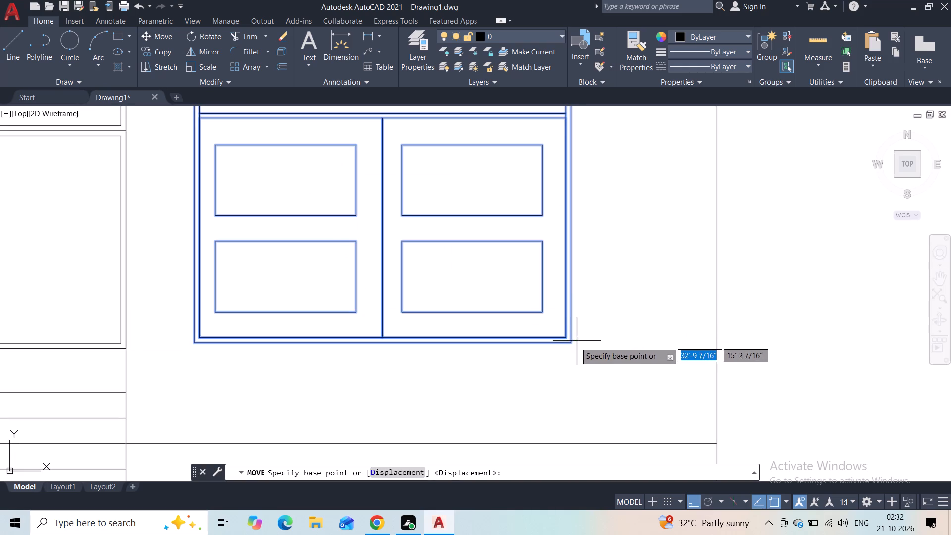
{"action": "left_click", "coordinate": [575, 343]}
{"action": "left_click", "coordinate": [597, 342]}
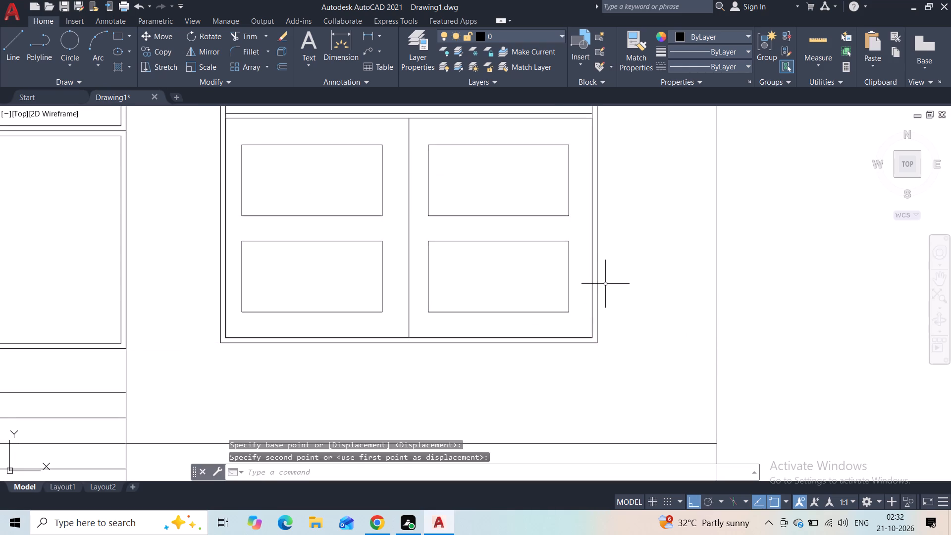
{"action": "key", "text": "Escape"}
Stretch the bay window's lower part, including the sashes and panels, about 2'-6 11/16" straight down from its bottom midpoint.
{"action": "scroll", "coordinate": [626, 266], "scroll_direction": "down", "scroll_amount": 2}
{"action": "middle_click_drag", "start_coordinate": [627, 267], "coordinate": [647, 232]}
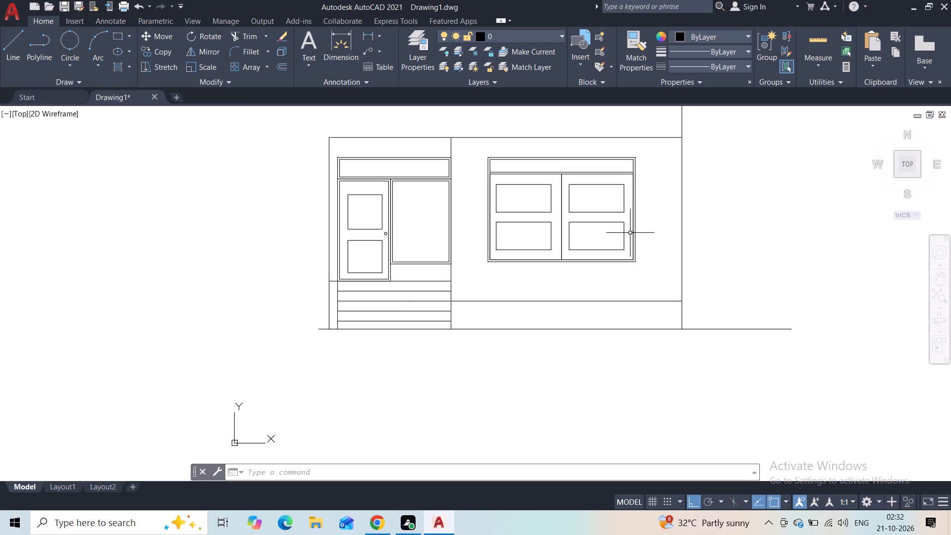
{"action": "left_click", "coordinate": [644, 190]}
{"action": "left_click", "coordinate": [478, 266]}
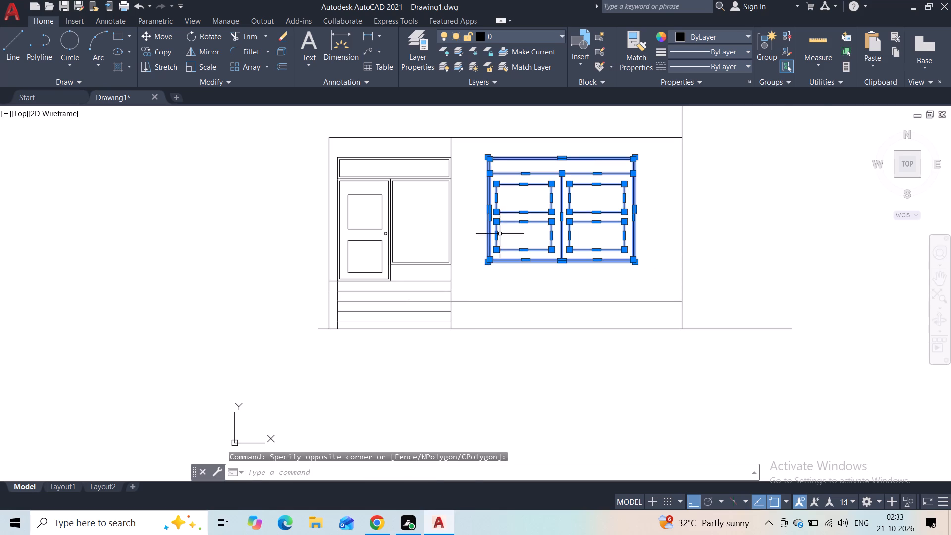
{"action": "scroll", "coordinate": [508, 228], "scroll_direction": "up", "scroll_amount": 2}
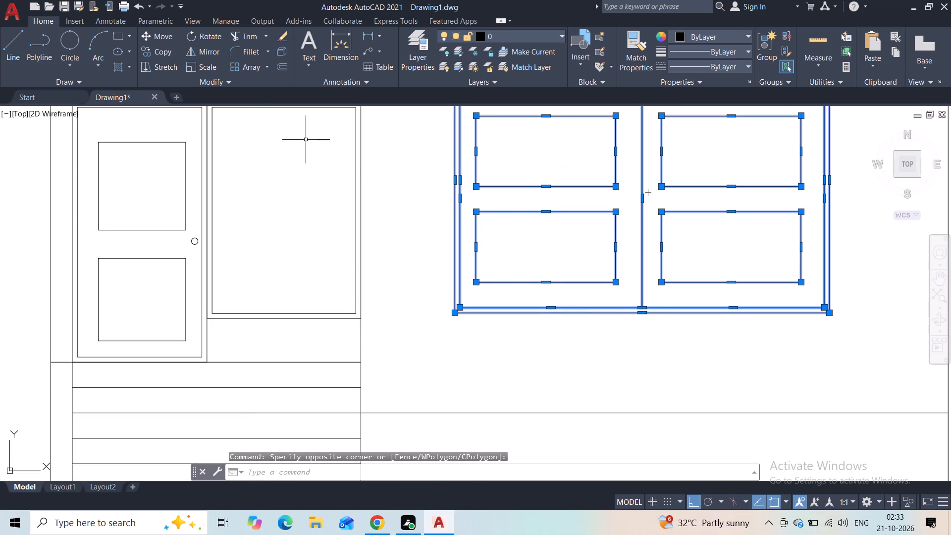
{"action": "left_click", "coordinate": [158, 64]}
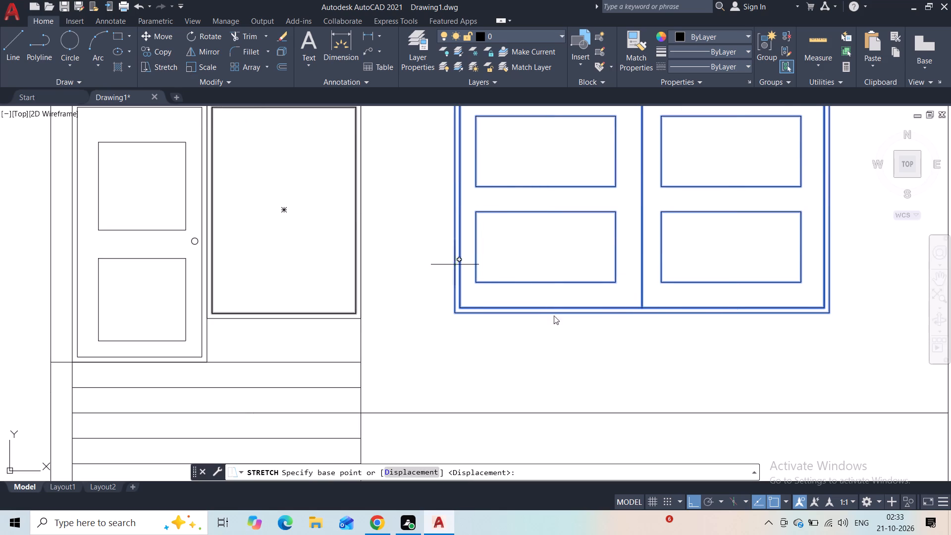
{"action": "left_click", "coordinate": [644, 313]}
{"action": "scroll", "coordinate": [641, 343], "scroll_direction": "down", "scroll_amount": 1}
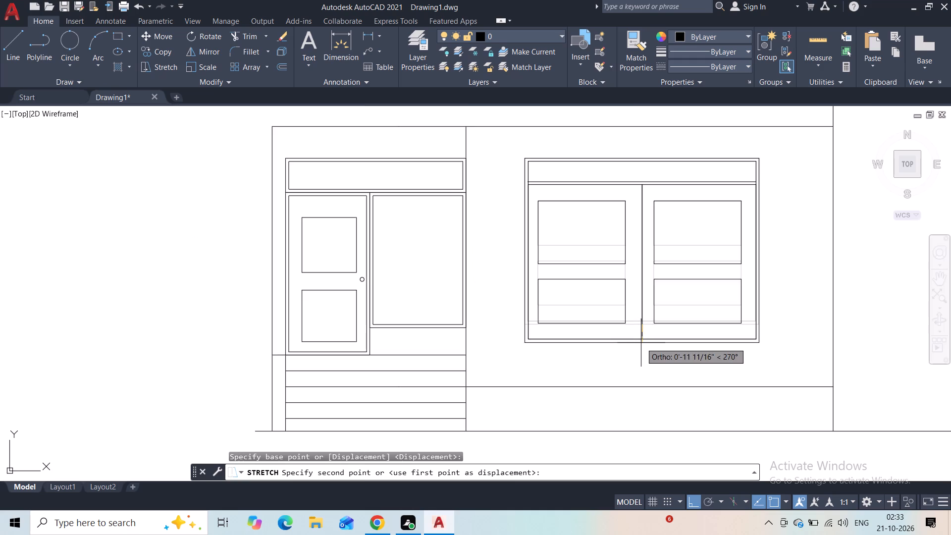
{"action": "left_click", "coordinate": [639, 373]}
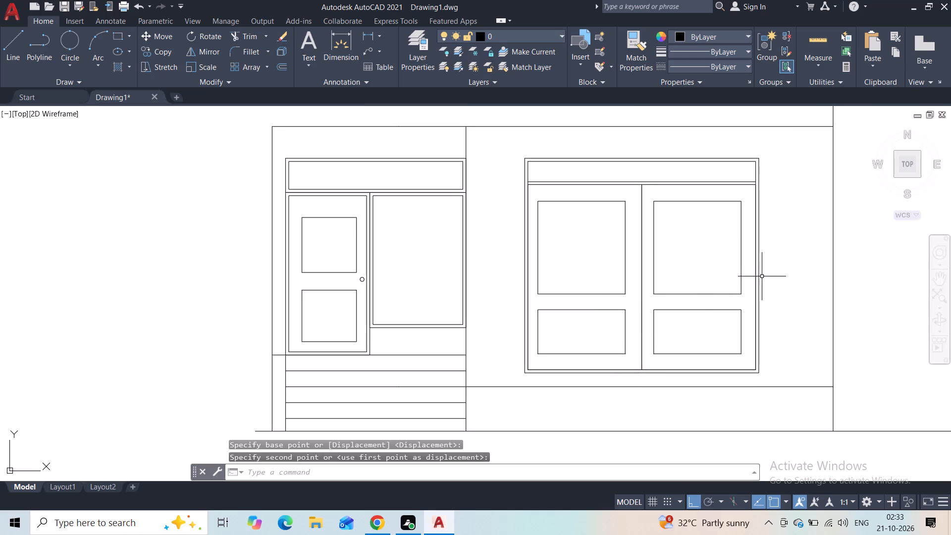
Draw a short vertical line from each lower outer corner of the bay window down to the horizontal base line.
{"action": "middle_click_drag", "start_coordinate": [774, 273], "coordinate": [756, 242]}
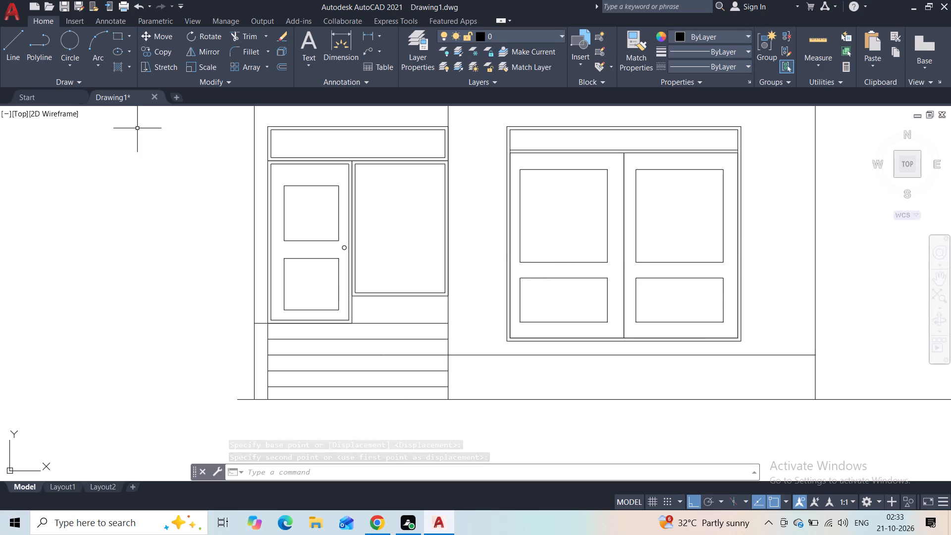
{"action": "left_click", "coordinate": [20, 57]}
{"action": "scroll", "coordinate": [469, 376], "scroll_direction": "up", "scroll_amount": 2}
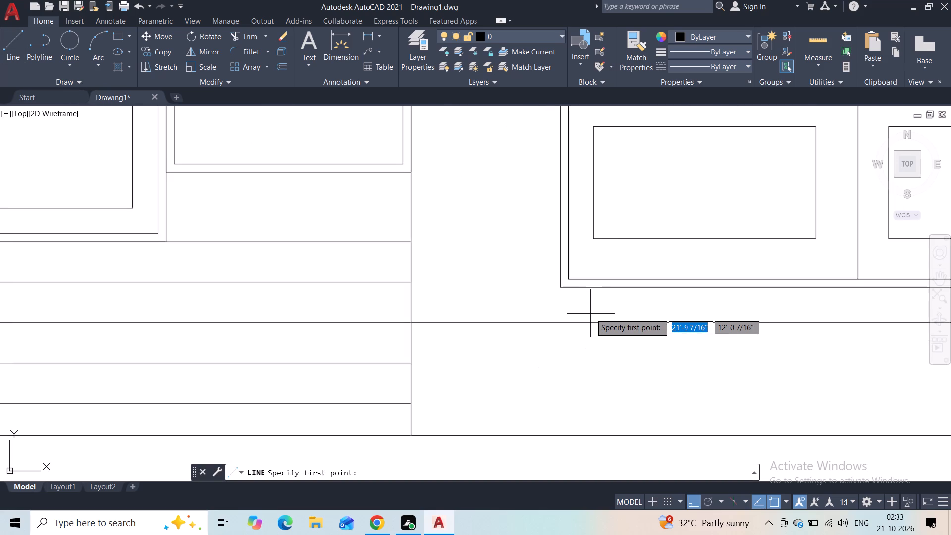
{"action": "scroll", "coordinate": [560, 311], "scroll_direction": "up", "scroll_amount": 1}
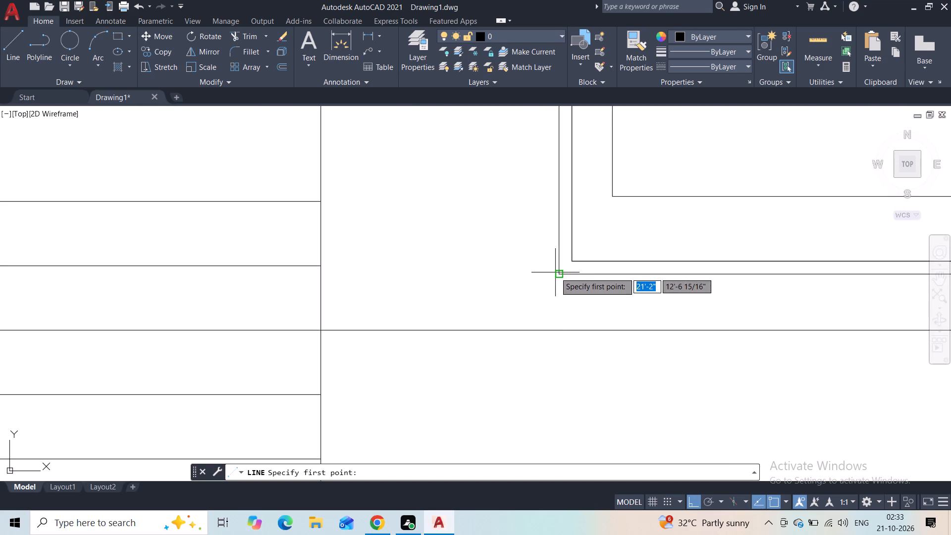
{"action": "left_click", "coordinate": [558, 274]}
{"action": "left_click", "coordinate": [564, 328]}
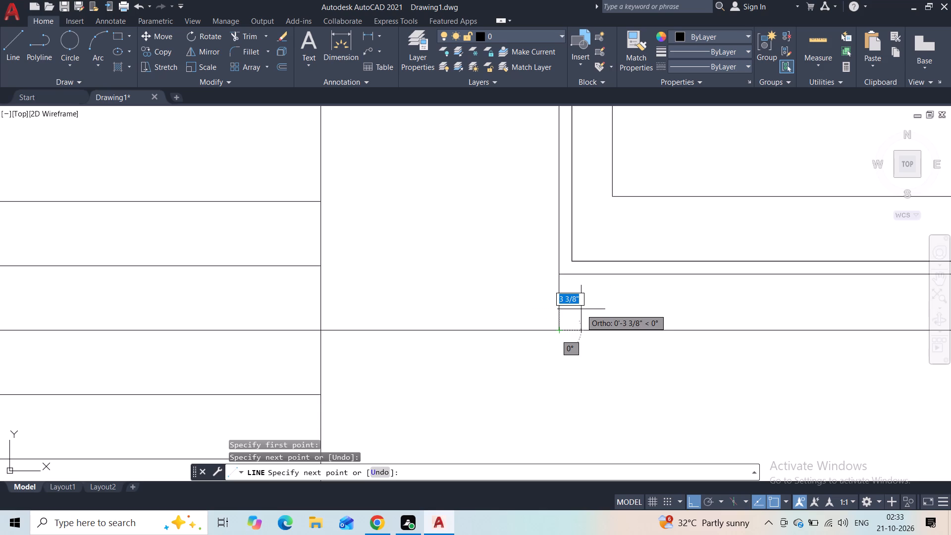
{"action": "key", "text": "Escape"}
{"action": "scroll", "coordinate": [581, 309], "scroll_direction": "down", "scroll_amount": 3}
{"action": "key", "text": "space"}
{"action": "scroll", "coordinate": [837, 297], "scroll_direction": "up", "scroll_amount": 2}
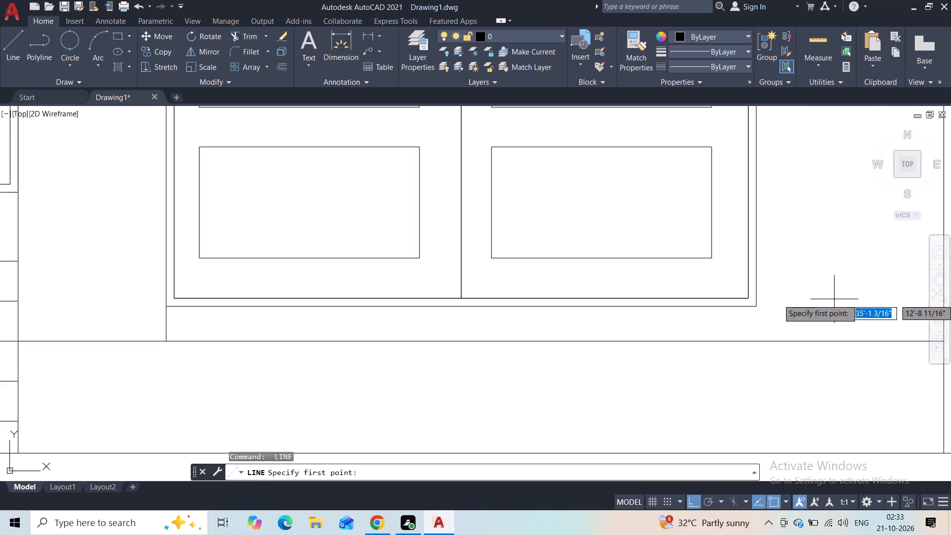
{"action": "scroll", "coordinate": [752, 311], "scroll_direction": "up", "scroll_amount": 2}
{"action": "left_click", "coordinate": [761, 302]}
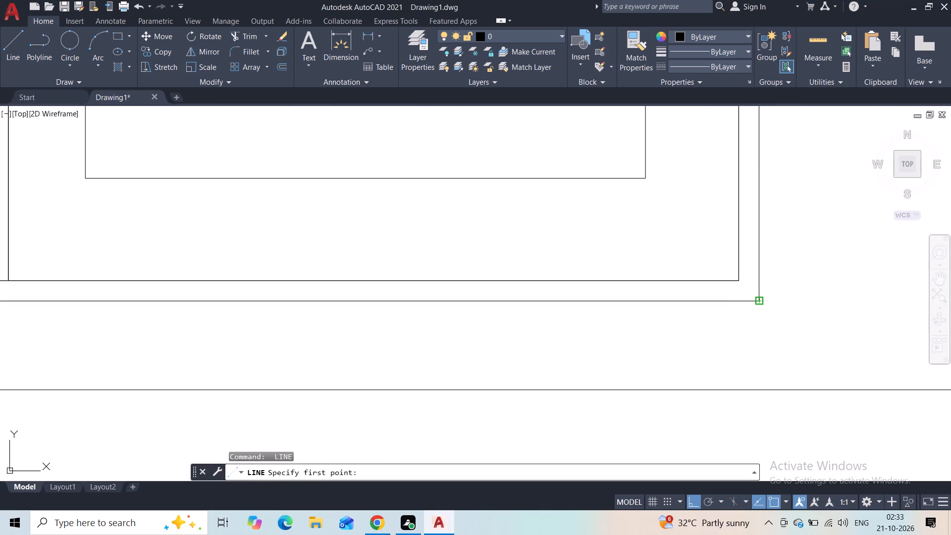
{"action": "left_click", "coordinate": [759, 388]}
{"action": "key", "text": "space"}
{"action": "scroll", "coordinate": [757, 347], "scroll_direction": "down", "scroll_amount": 6}
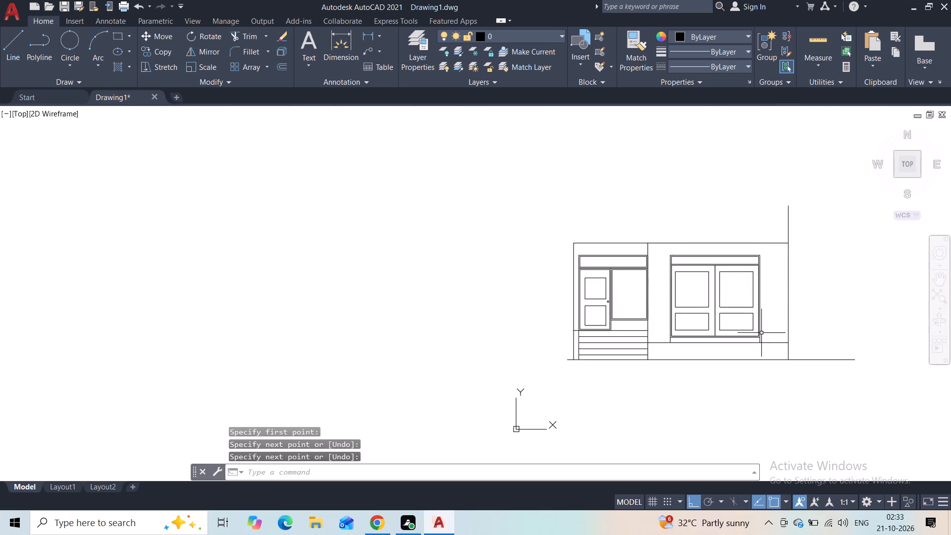
Draw the upper storey outline: 12' up from the door-side wall top, about 29'-5 1/2" across, and down to the opposite wall line.
{"action": "middle_click_drag", "start_coordinate": [779, 298], "coordinate": [759, 350]}
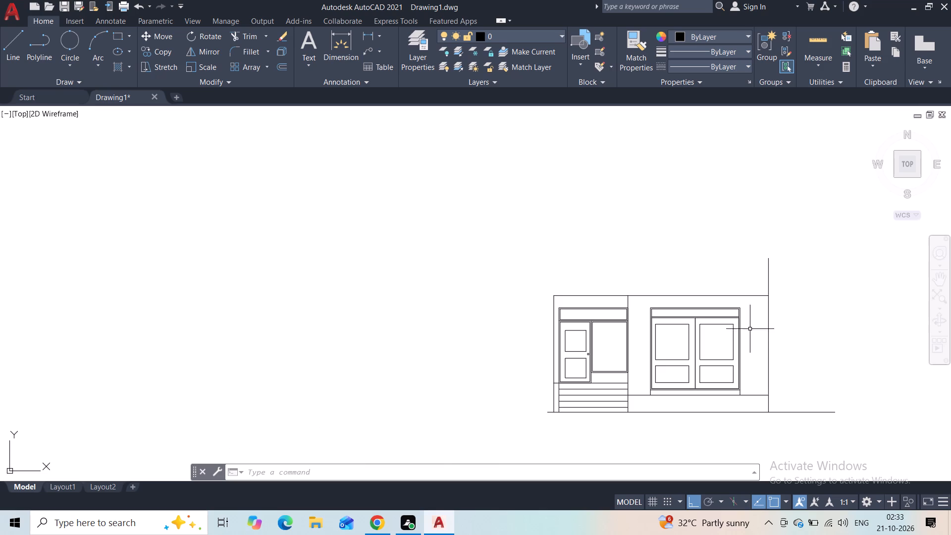
{"action": "scroll", "coordinate": [737, 314], "scroll_direction": "up", "scroll_amount": 1}
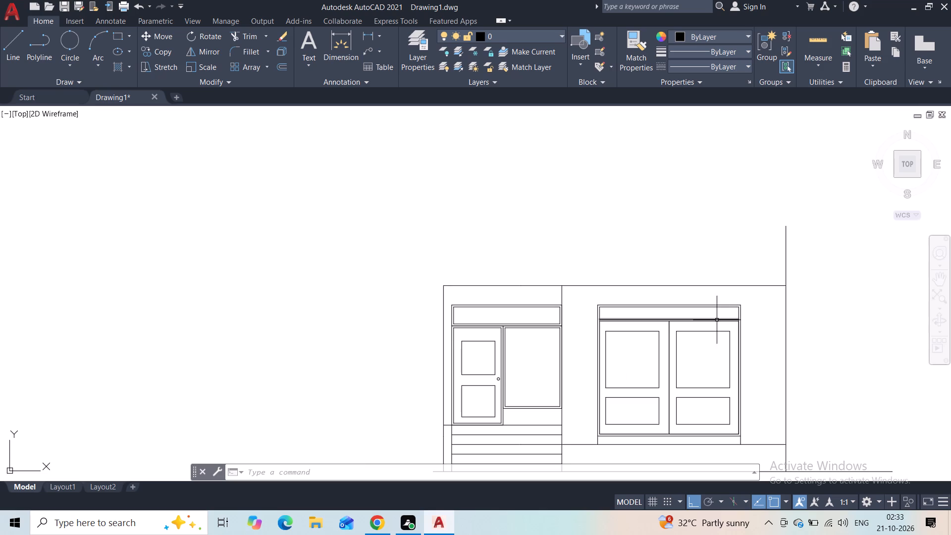
{"action": "left_click", "coordinate": [15, 52]}
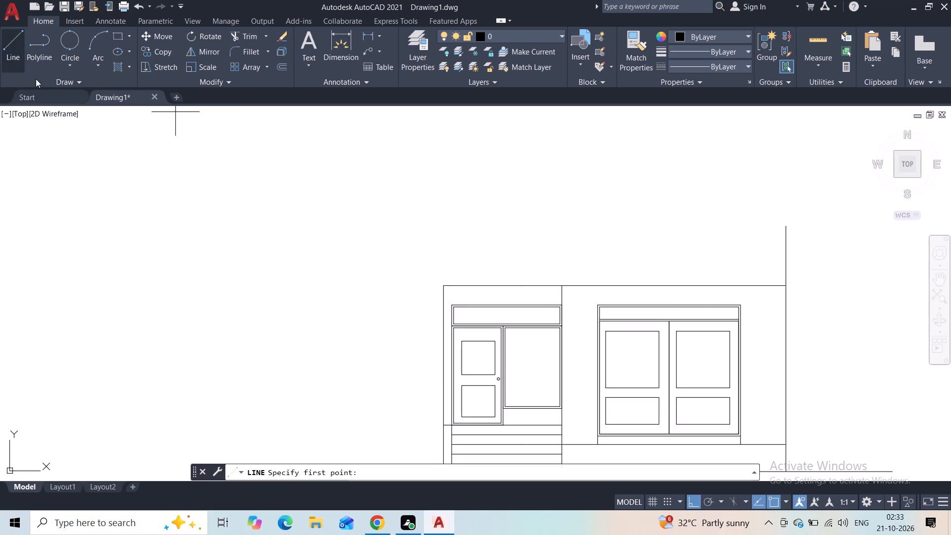
{"action": "left_click", "coordinate": [446, 287]}
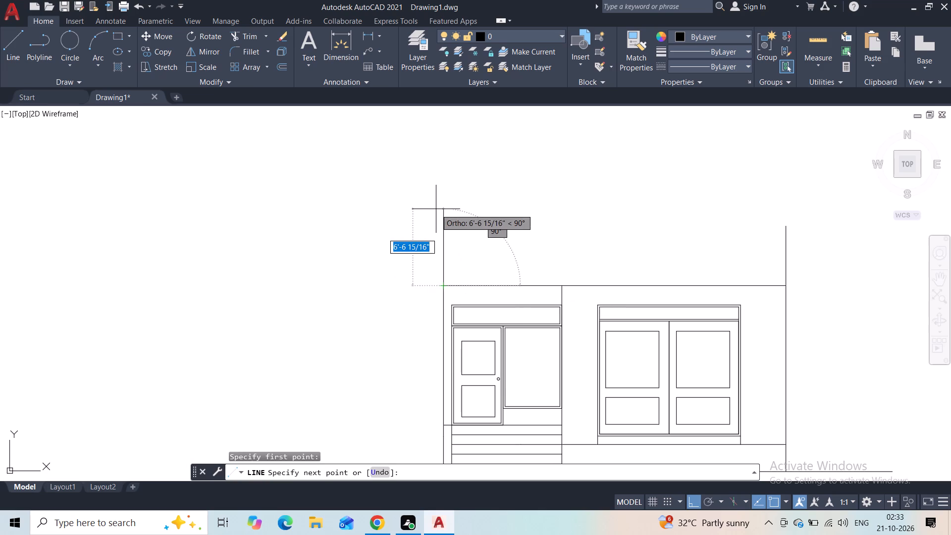
{"action": "type", "text": "12'"}
{"action": "key", "text": "Return"}
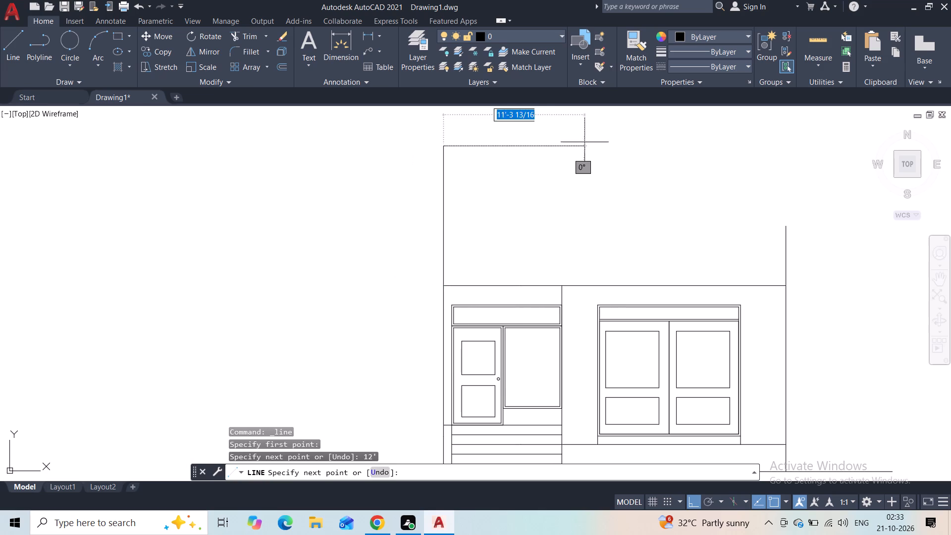
{"action": "left_click", "coordinate": [785, 147]}
{"action": "left_click", "coordinate": [785, 221]}
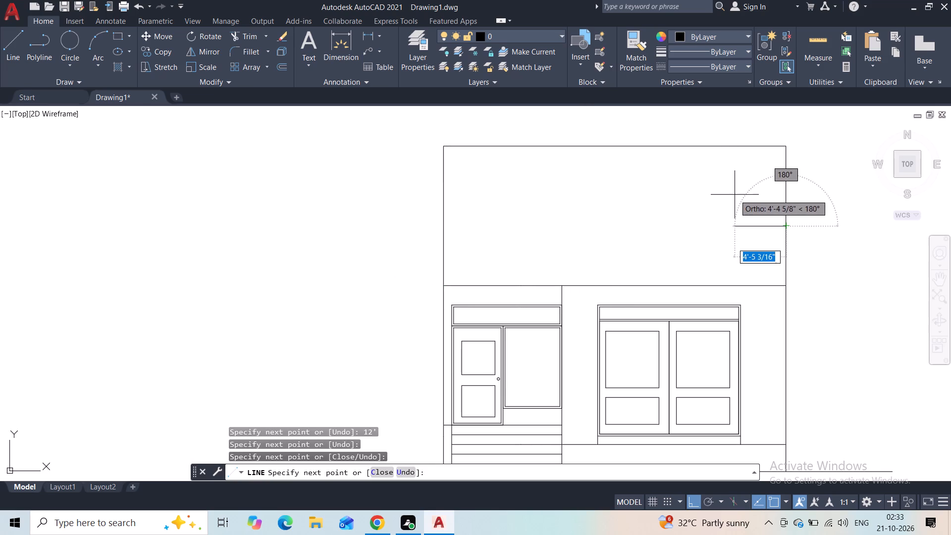
{"action": "key", "text": "Escape"}
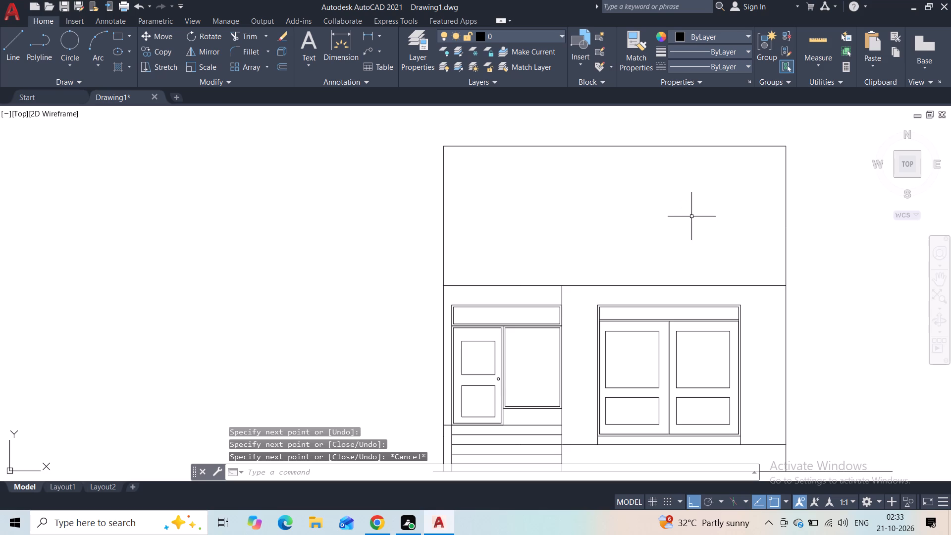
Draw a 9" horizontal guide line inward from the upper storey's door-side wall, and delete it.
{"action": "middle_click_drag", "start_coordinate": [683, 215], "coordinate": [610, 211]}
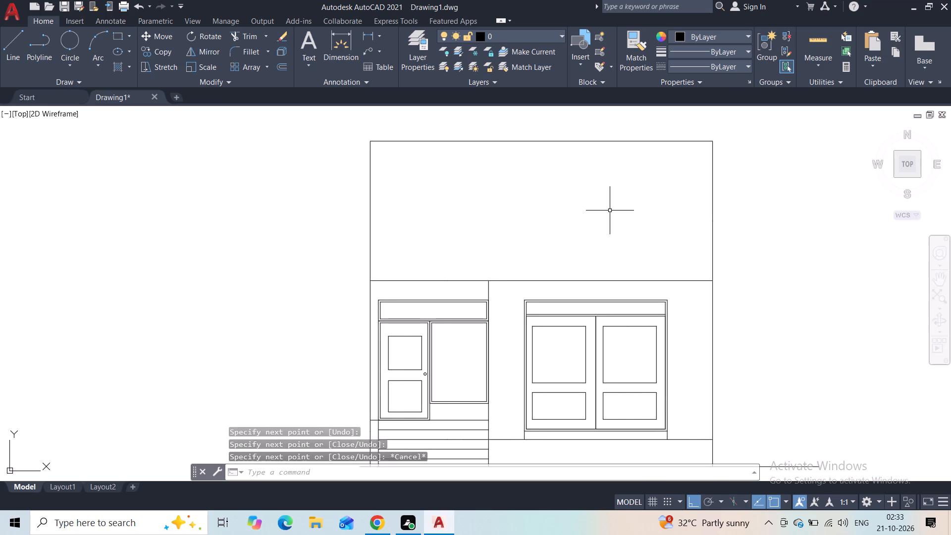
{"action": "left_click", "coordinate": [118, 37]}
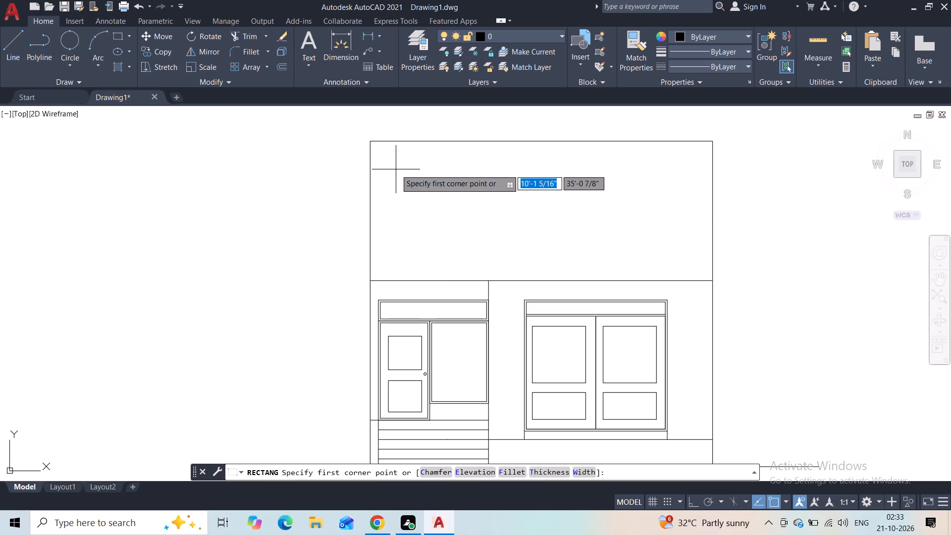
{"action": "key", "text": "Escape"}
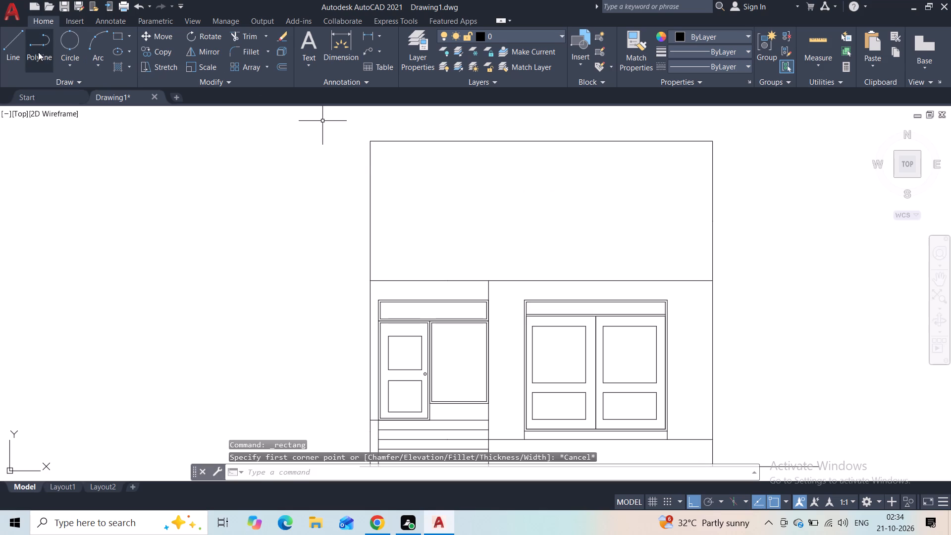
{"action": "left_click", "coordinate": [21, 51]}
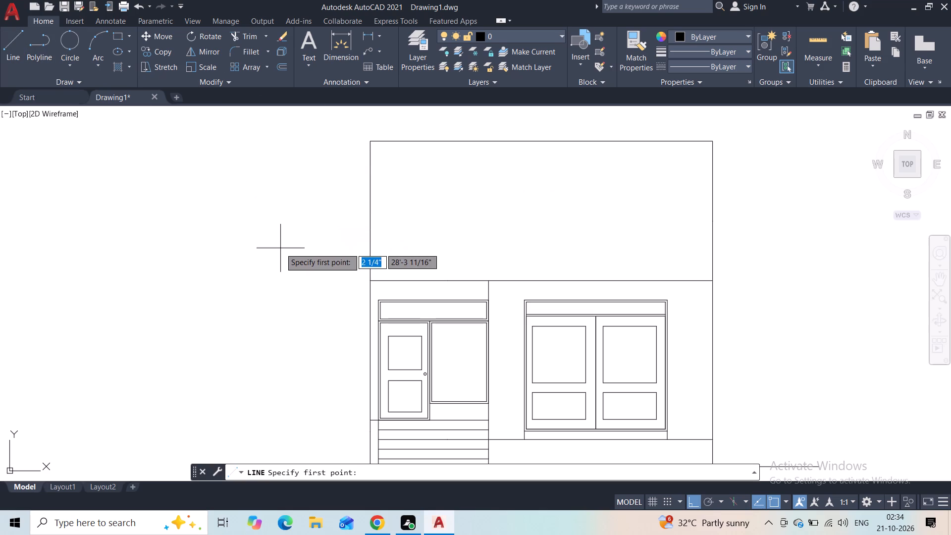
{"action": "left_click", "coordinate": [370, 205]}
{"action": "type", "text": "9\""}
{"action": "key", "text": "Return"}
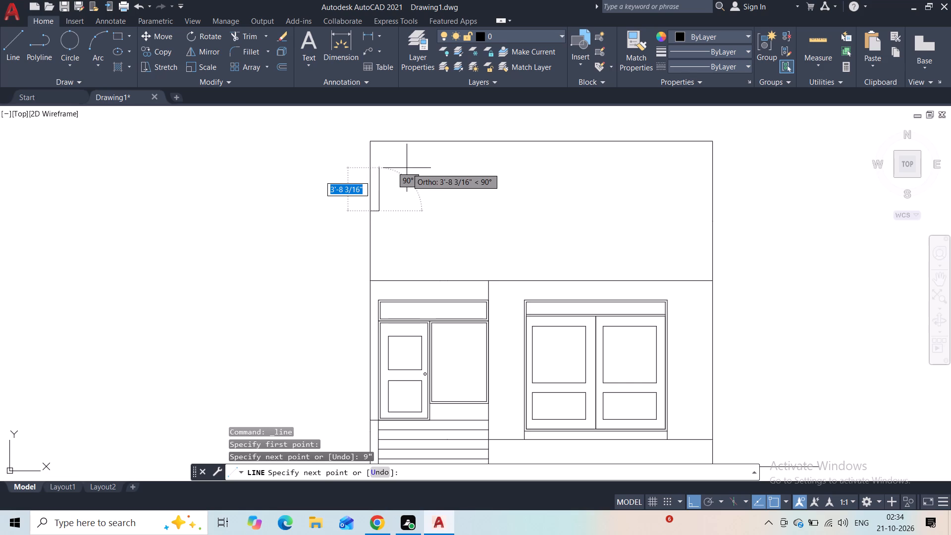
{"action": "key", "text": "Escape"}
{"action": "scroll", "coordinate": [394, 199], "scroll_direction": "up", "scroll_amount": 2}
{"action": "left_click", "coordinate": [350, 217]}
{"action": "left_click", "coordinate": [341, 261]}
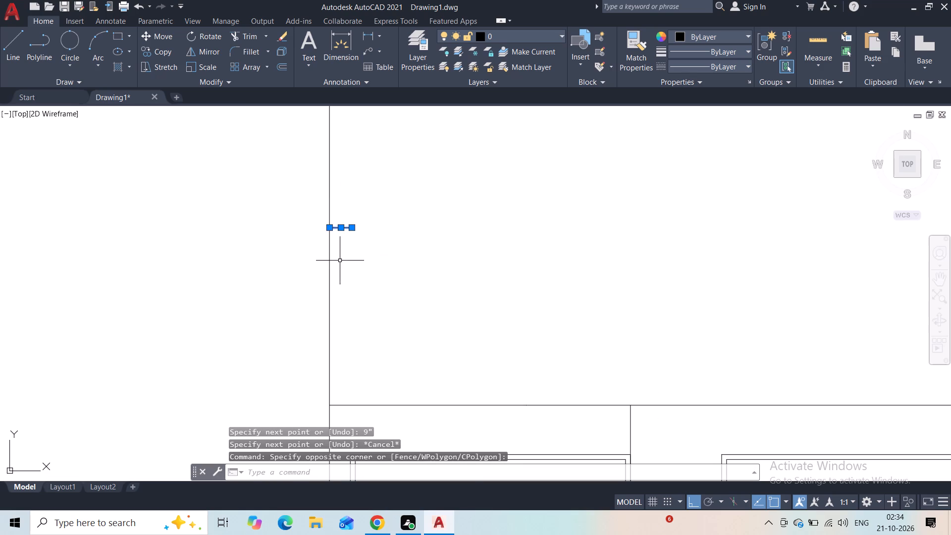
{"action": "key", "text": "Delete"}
Draw 1' guide lines into the upper storey: one horizontally from the door-side wall, one straight up from its bottom line.
{"action": "left_click", "coordinate": [12, 56]}
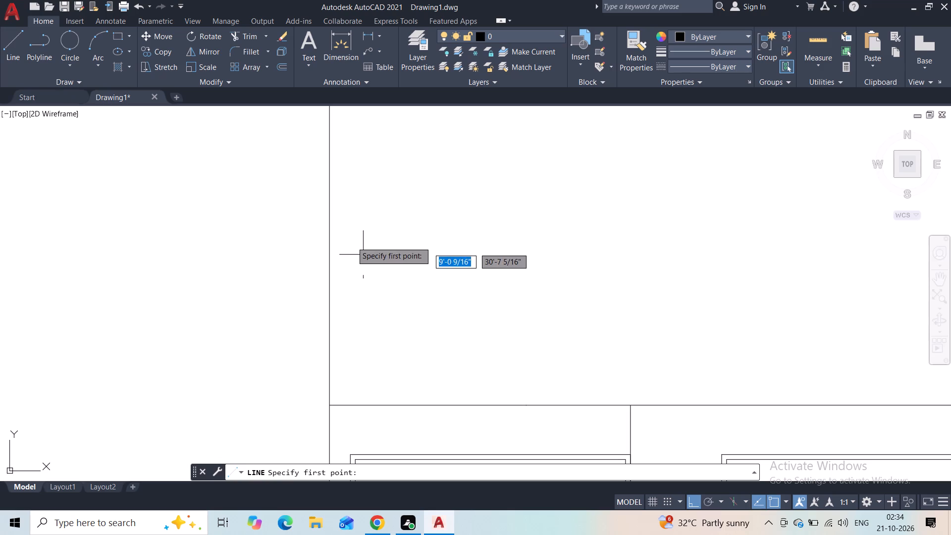
{"action": "left_click", "coordinate": [333, 225]}
{"action": "type", "text": "1'"}
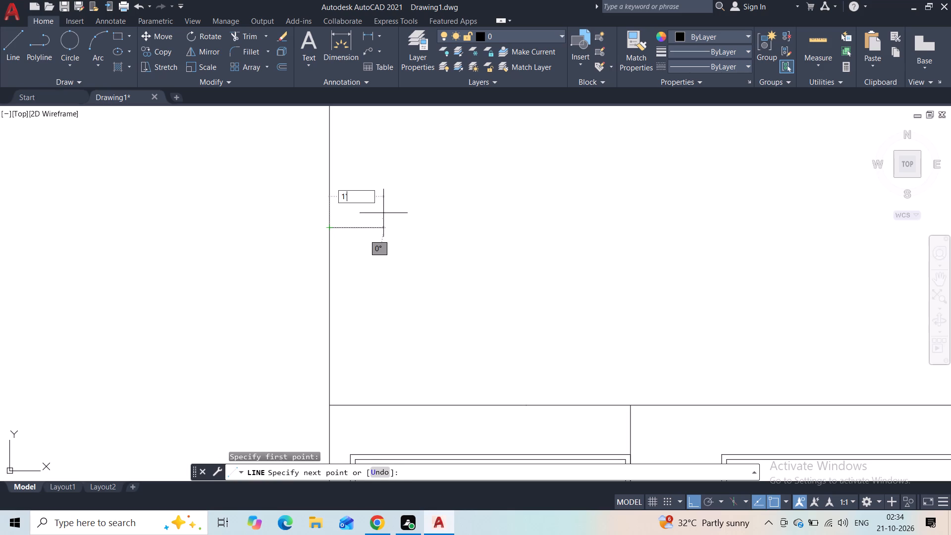
{"action": "key", "text": "Return"}
{"action": "key", "text": "Escape"}
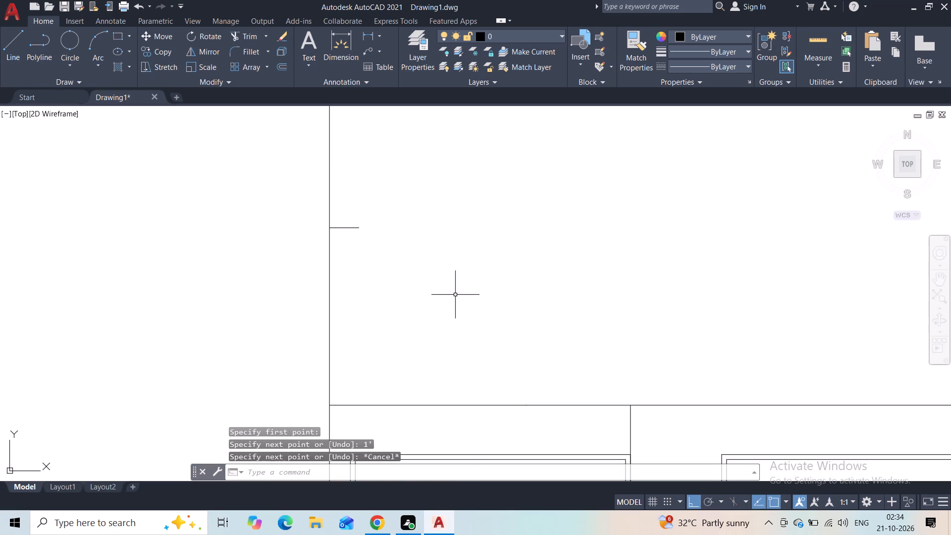
{"action": "scroll", "coordinate": [456, 295], "scroll_direction": "down", "scroll_amount": 2}
{"action": "key", "text": "space"}
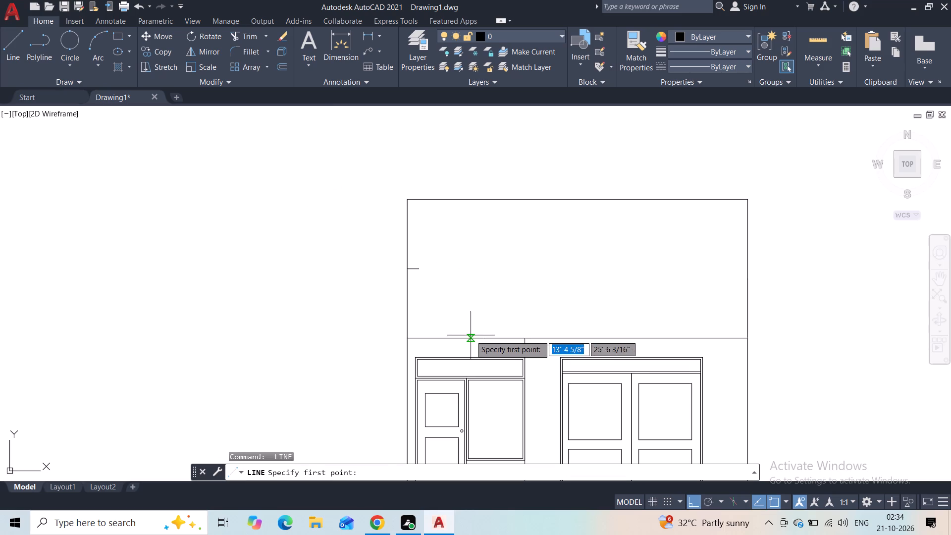
{"action": "left_click", "coordinate": [471, 335]}
{"action": "type", "text": "1'"}
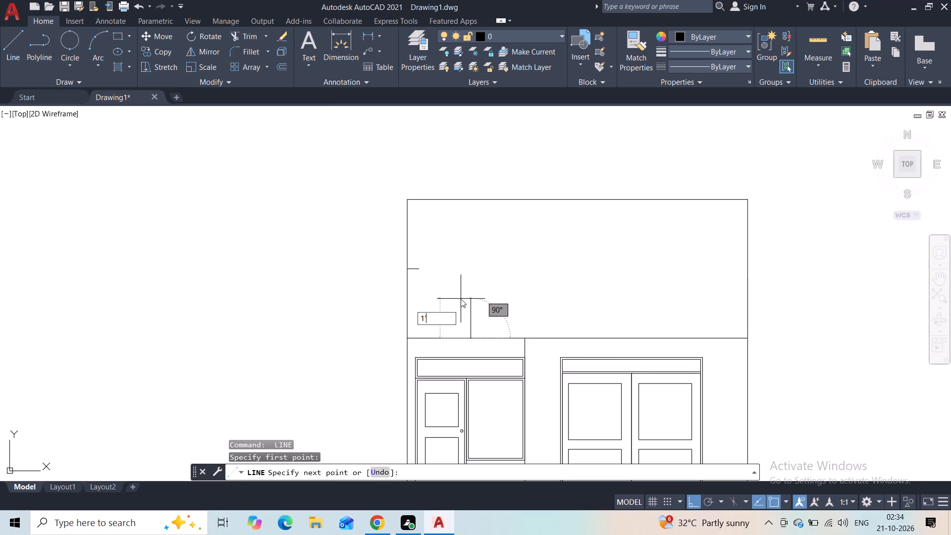
{"action": "key", "text": "Return"}
{"action": "key", "text": "space"}
Draw 1' guide lines into the upper storey: one straight down from its top line, one horizontally from the bay-window-side wall.
{"action": "key", "text": "space"}
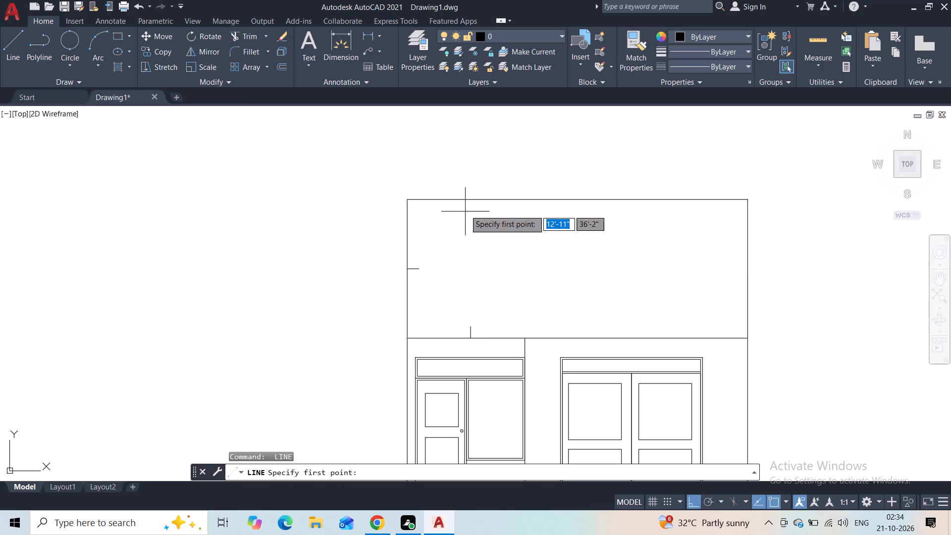
{"action": "left_click", "coordinate": [467, 202]}
{"action": "type", "text": "1'"}
{"action": "key", "text": "Return"}
{"action": "key", "text": "space"}
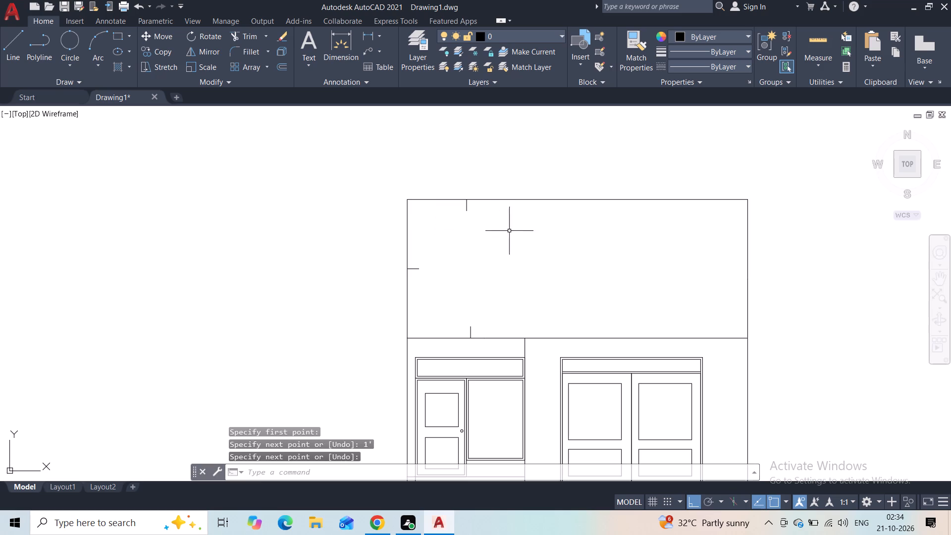
{"action": "key", "text": "space"}
{"action": "left_click", "coordinate": [749, 254]}
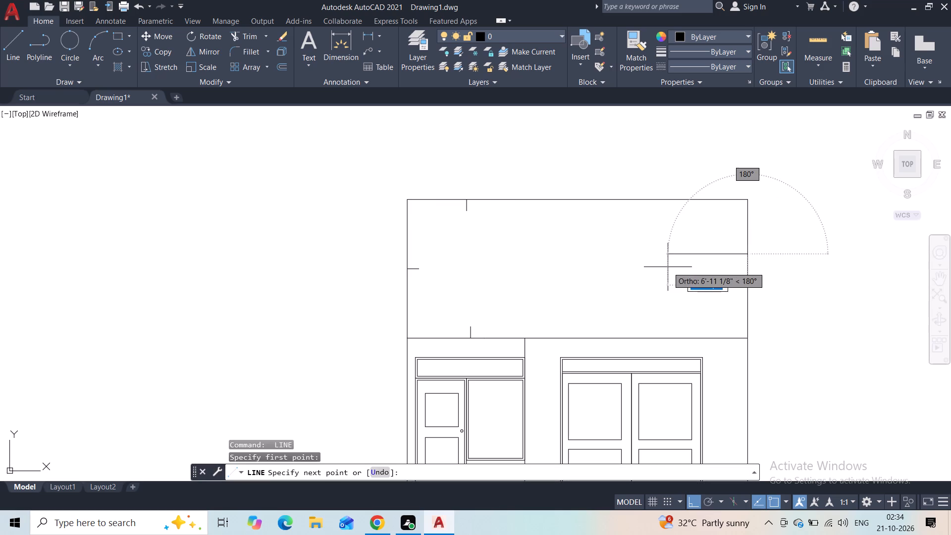
{"action": "key", "text": "1"}
{"action": "key", "text": "apostrophe"}
{"action": "key", "text": "Return"}
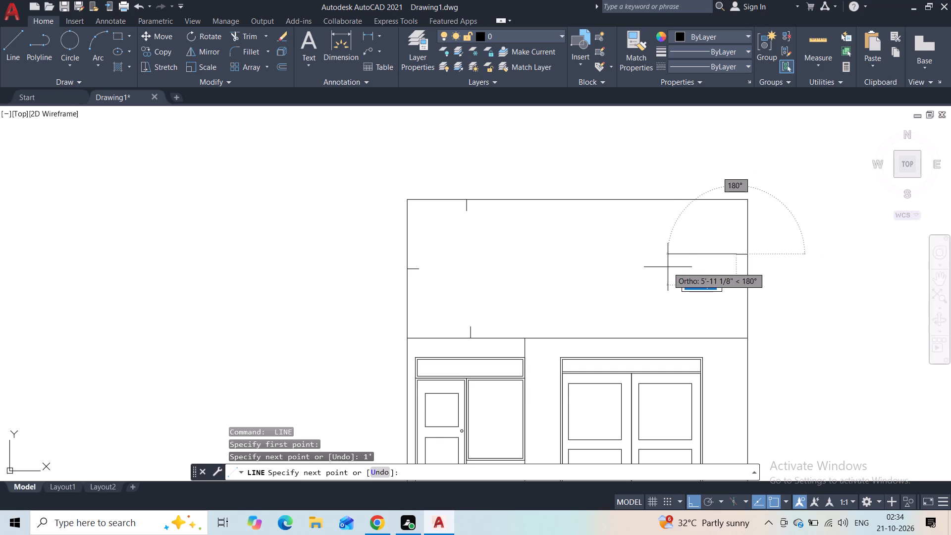
{"action": "key", "text": "Escape"}
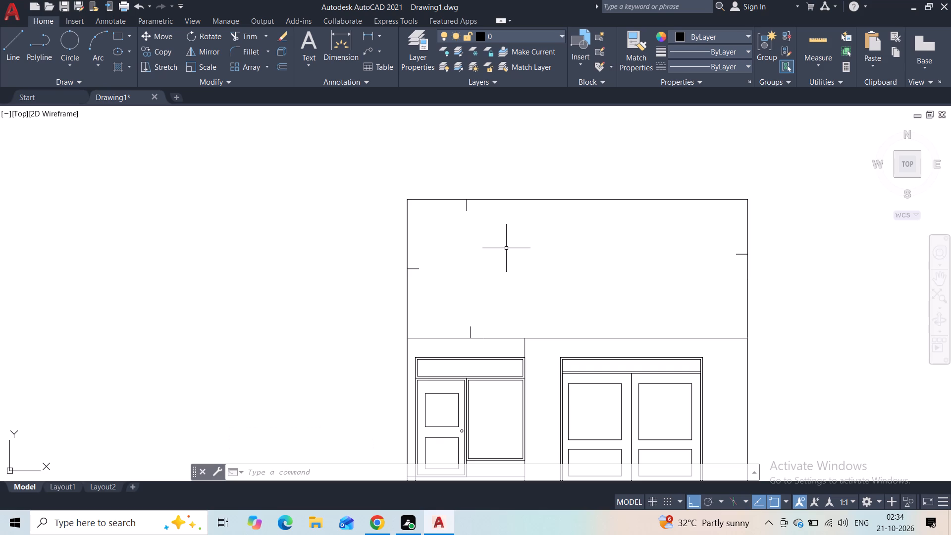
Draw a rectangle about 27' wide and 10' high inside the upper storey, aligned to the ends of the 1' guide lines.
{"action": "left_click", "coordinate": [117, 34]}
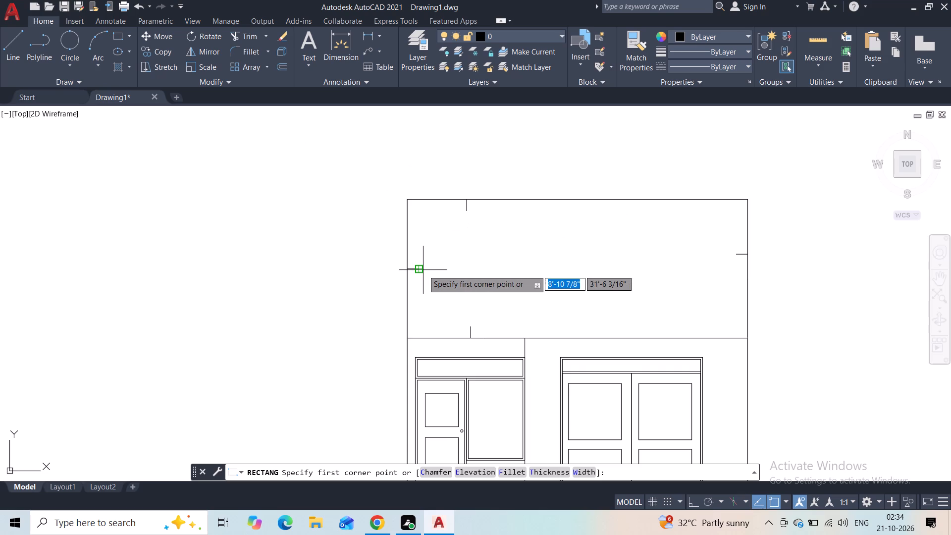
{"action": "left_click", "coordinate": [420, 211]}
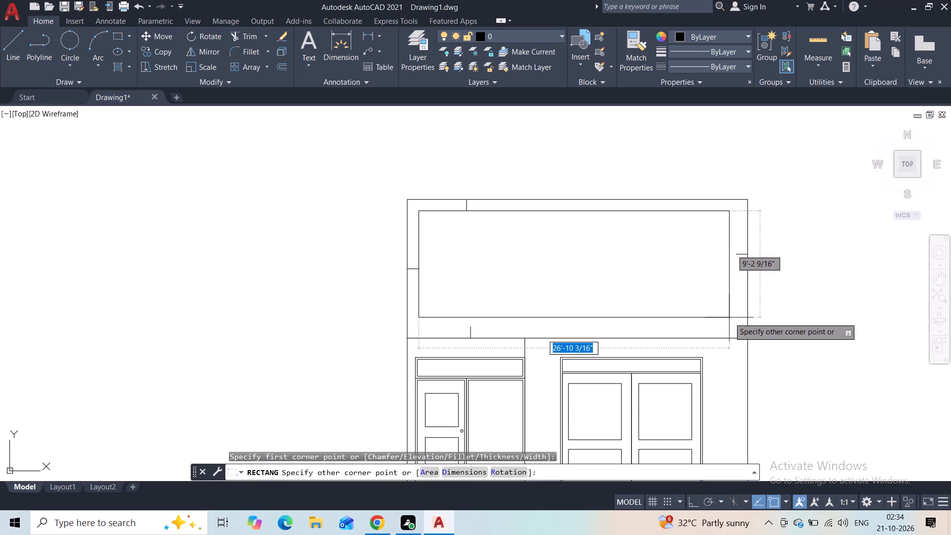
{"action": "scroll", "coordinate": [729, 317], "scroll_direction": "up", "scroll_amount": 2}
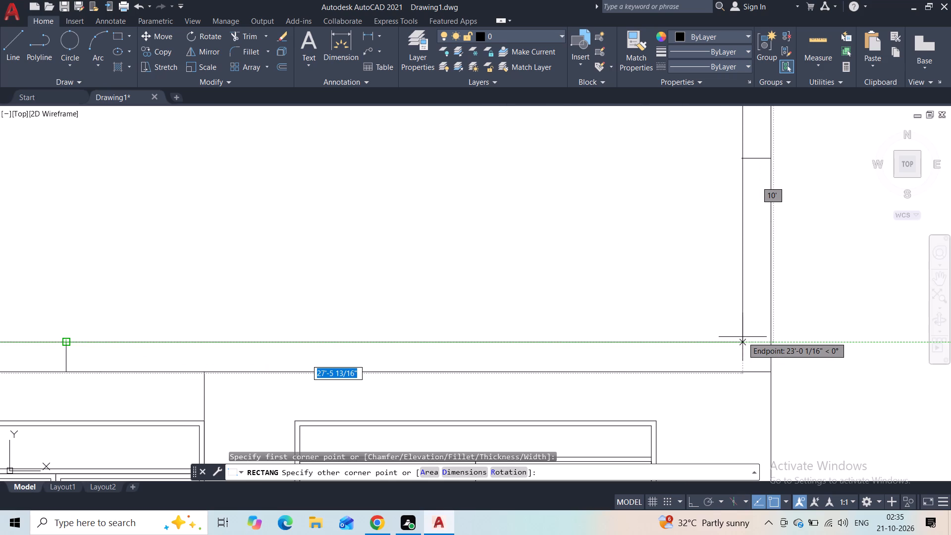
{"action": "left_click", "coordinate": [738, 340]}
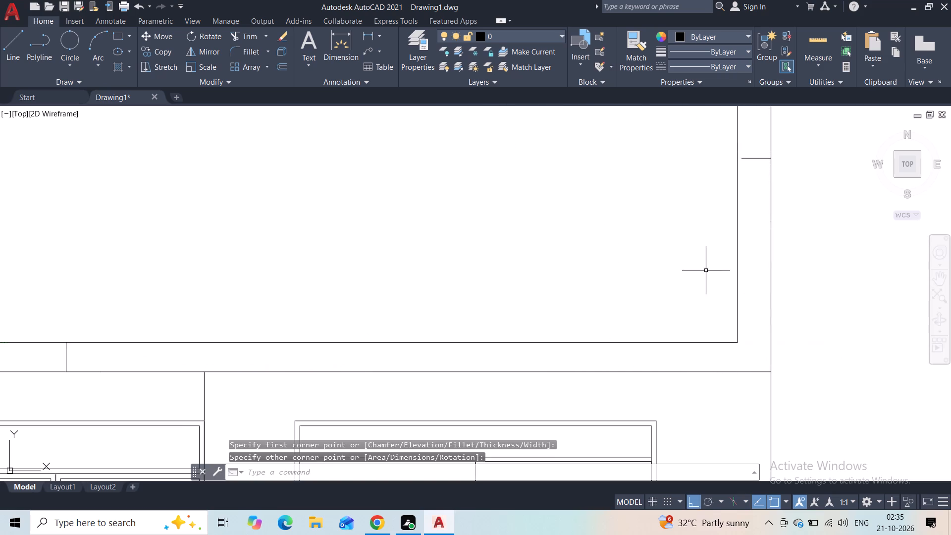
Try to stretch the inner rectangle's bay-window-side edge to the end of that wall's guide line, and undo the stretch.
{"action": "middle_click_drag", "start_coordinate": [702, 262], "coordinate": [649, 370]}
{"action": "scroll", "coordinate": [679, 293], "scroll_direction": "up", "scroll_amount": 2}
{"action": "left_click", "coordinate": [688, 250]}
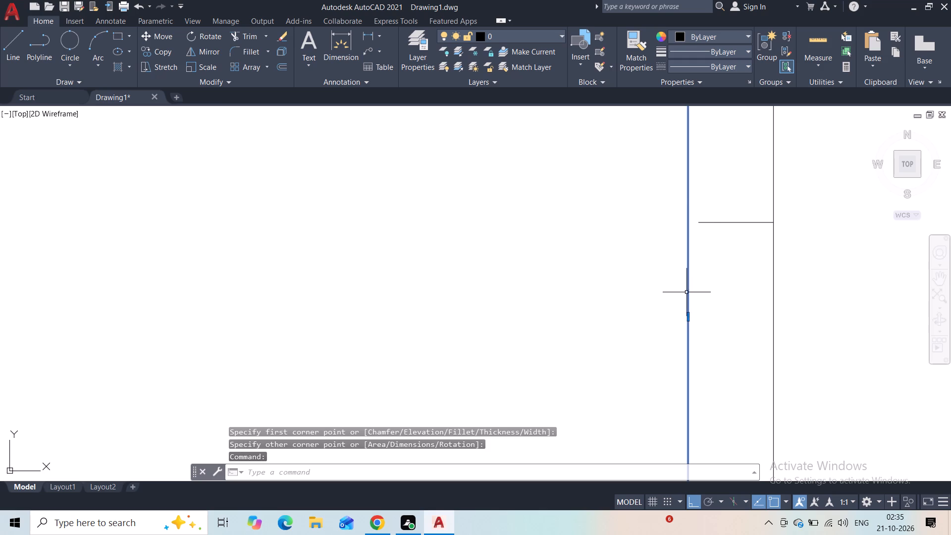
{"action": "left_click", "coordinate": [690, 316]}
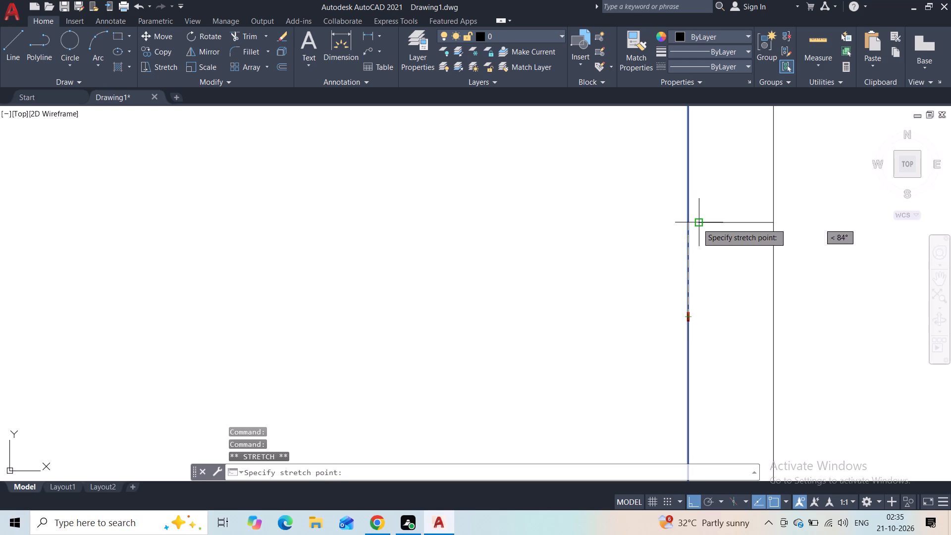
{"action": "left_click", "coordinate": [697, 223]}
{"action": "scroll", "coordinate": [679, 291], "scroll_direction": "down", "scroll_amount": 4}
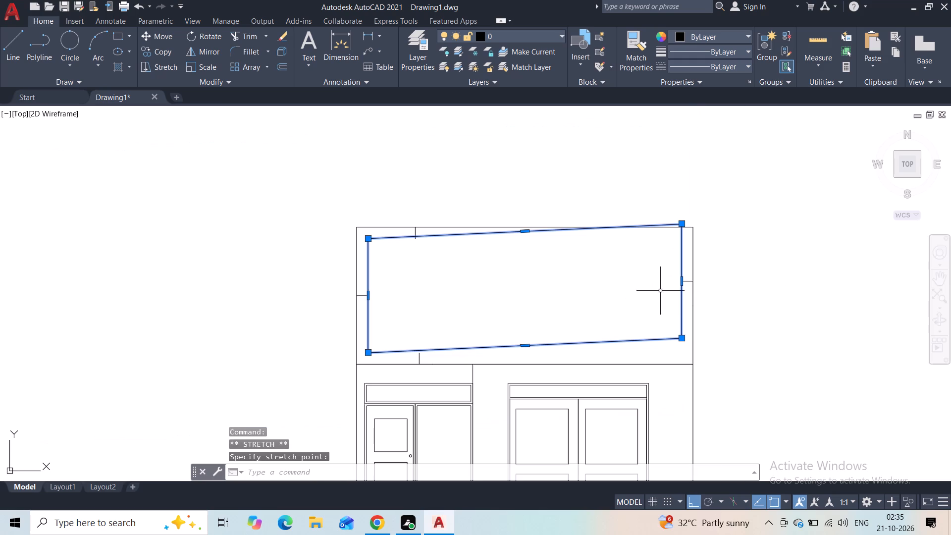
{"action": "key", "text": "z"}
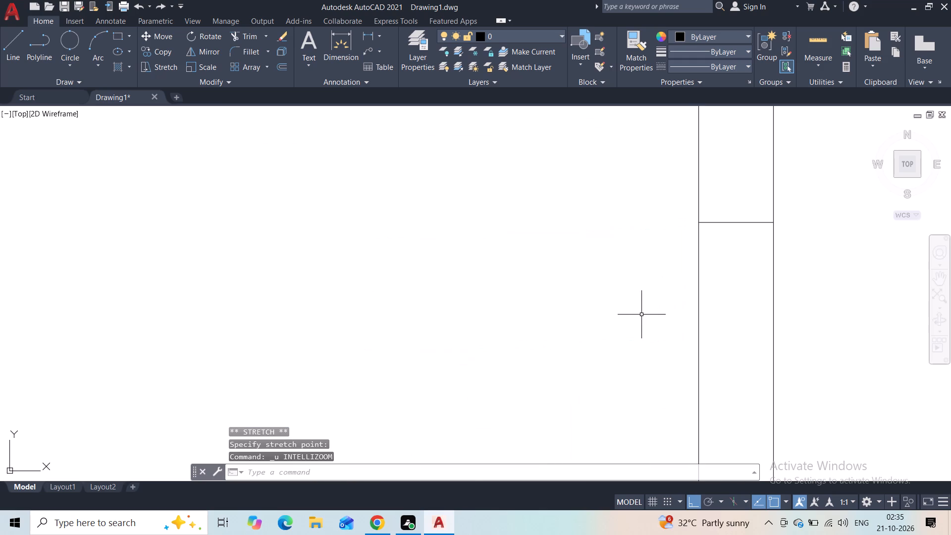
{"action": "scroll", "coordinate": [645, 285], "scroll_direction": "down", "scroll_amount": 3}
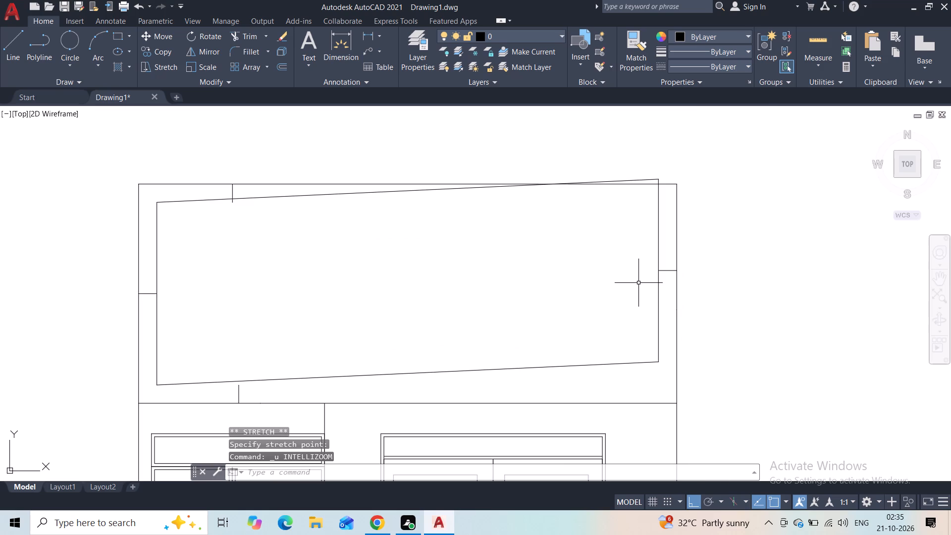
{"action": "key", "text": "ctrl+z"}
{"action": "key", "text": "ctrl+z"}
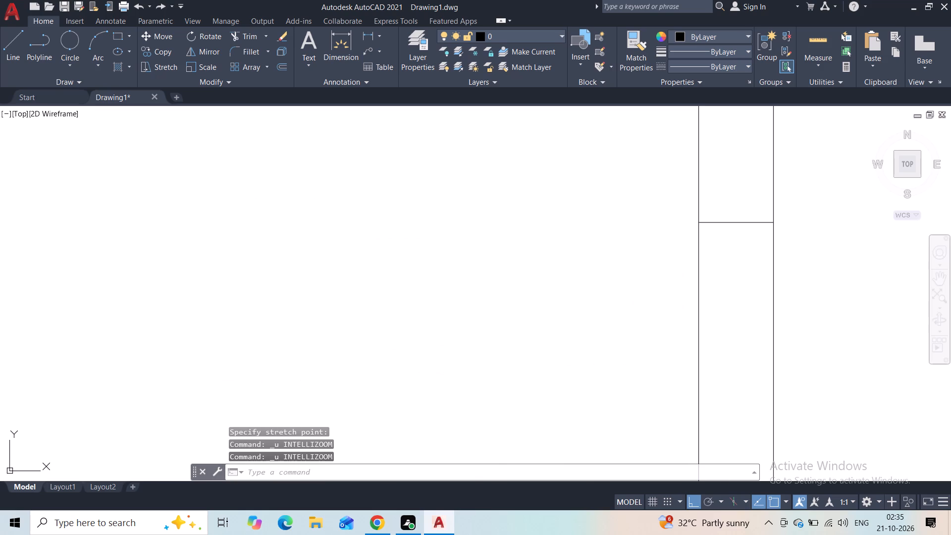
Stretch the inner rectangle's bay-window-side edge horizontally about 1 13/16" outward to the 1' guide line's end.
{"action": "left_click", "coordinate": [694, 164]}
{"action": "left_click", "coordinate": [679, 178]}
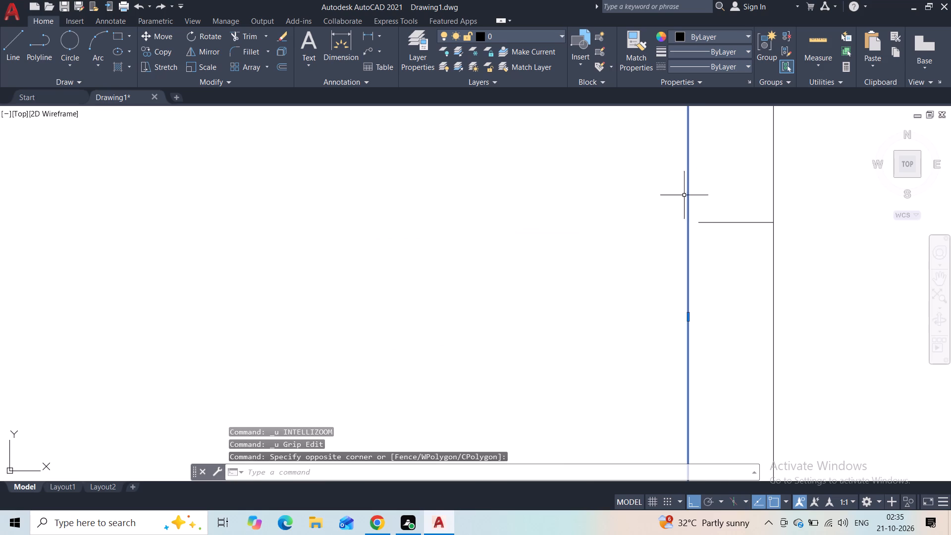
{"action": "left_click", "coordinate": [687, 319]}
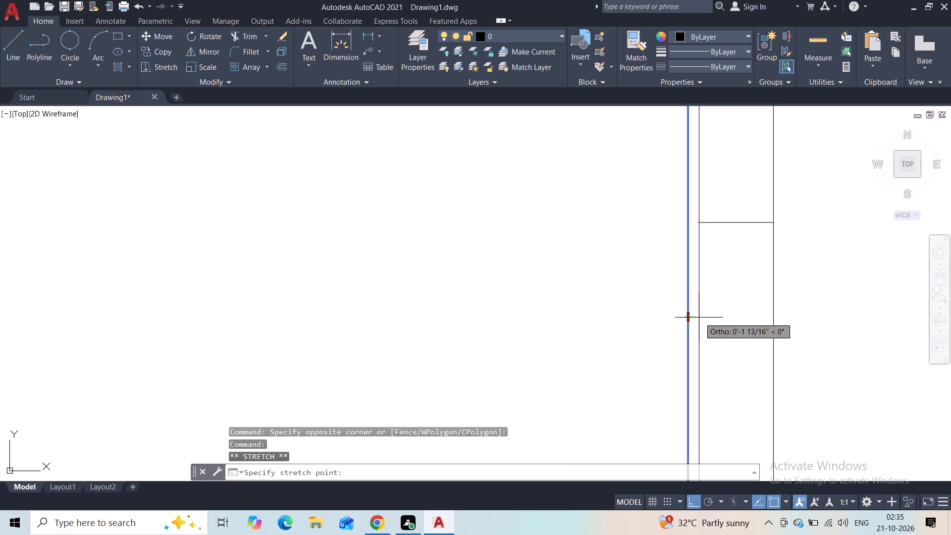
{"action": "left_click", "coordinate": [699, 318]}
Move the inner rectangle horizontally a tiny distance toward the door side to align its edge with the 1' guide line's end.
{"action": "scroll", "coordinate": [695, 244], "scroll_direction": "up", "scroll_amount": 3}
{"action": "scroll", "coordinate": [705, 175], "scroll_direction": "up", "scroll_amount": 2}
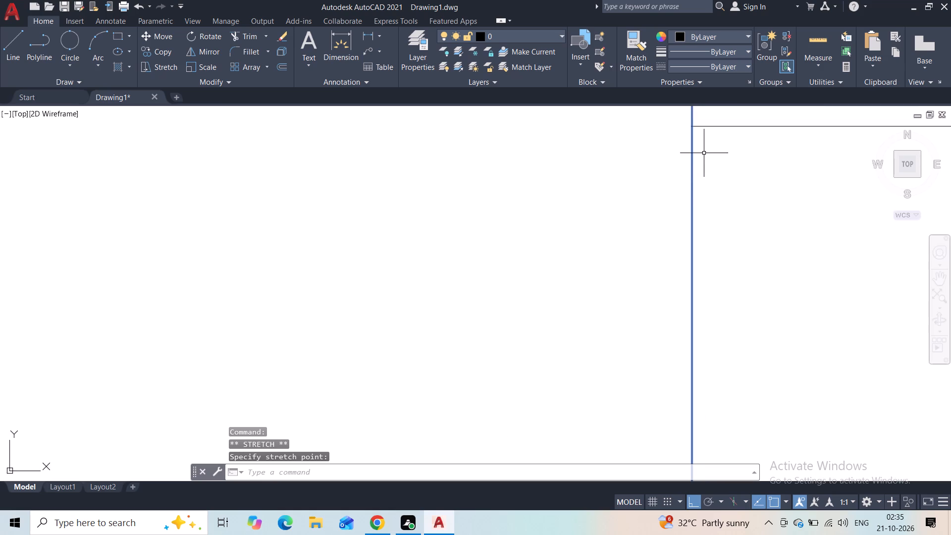
{"action": "middle_click_drag", "start_coordinate": [695, 126], "coordinate": [670, 247]}
{"action": "scroll", "coordinate": [670, 242], "scroll_direction": "up", "scroll_amount": 4}
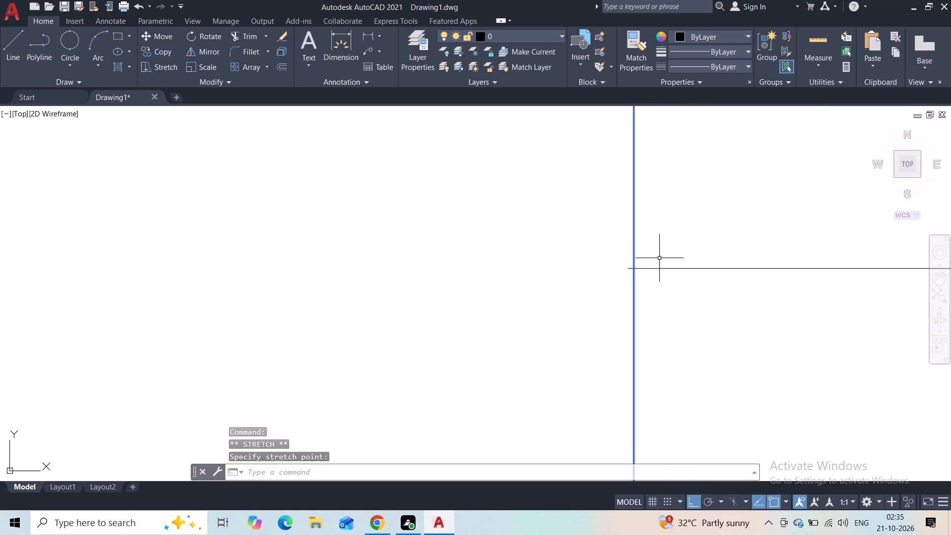
{"action": "scroll", "coordinate": [650, 269], "scroll_direction": "up", "scroll_amount": 4}
{"action": "left_click", "coordinate": [243, 34]}
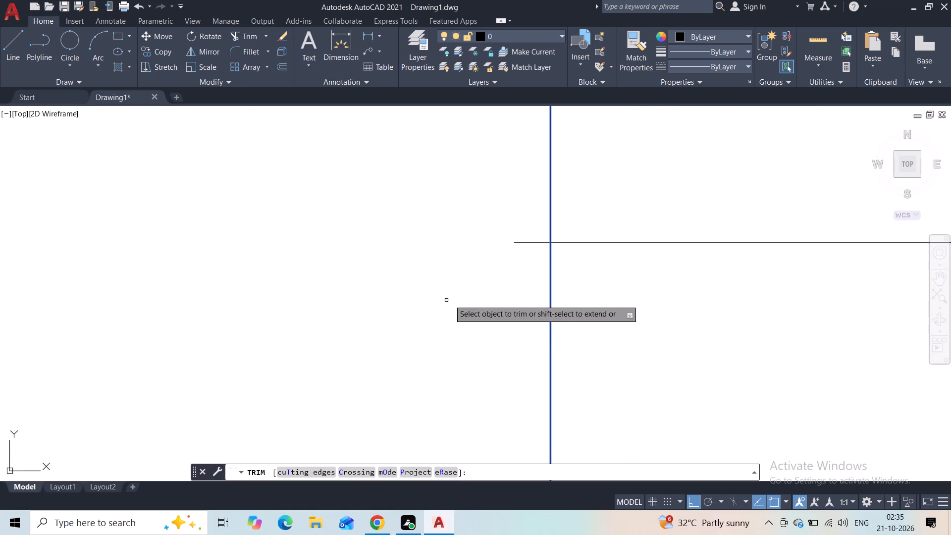
{"action": "key", "text": "Escape"}
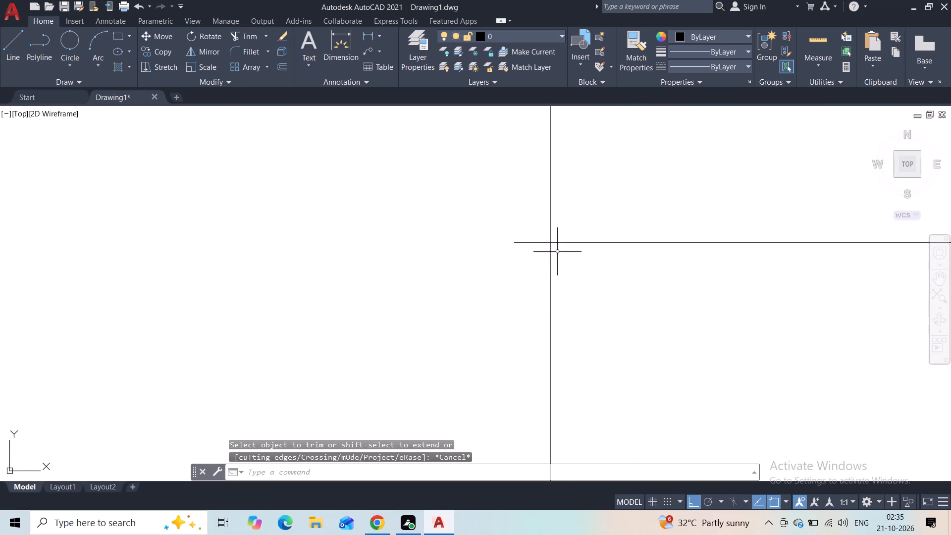
{"action": "left_click", "coordinate": [552, 235]}
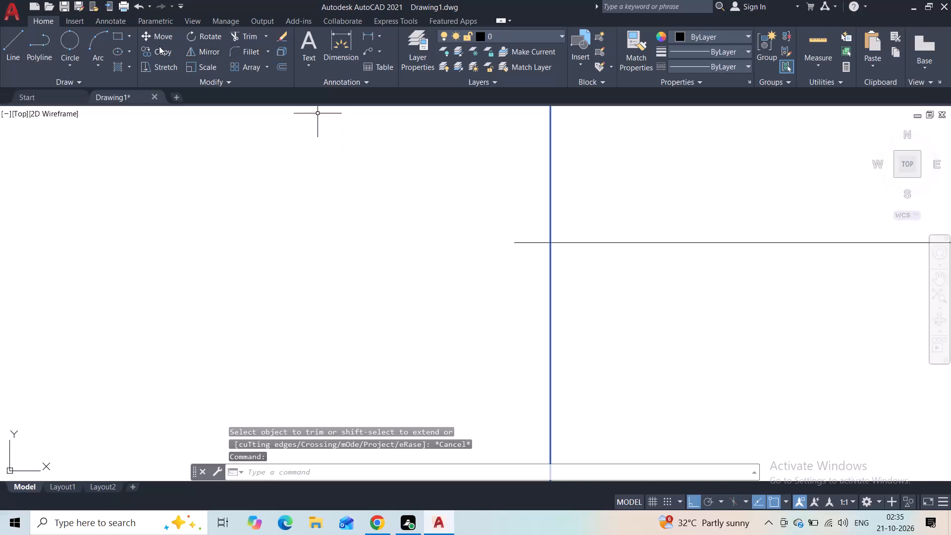
{"action": "left_click", "coordinate": [157, 38]}
{"action": "left_click", "coordinate": [550, 239]}
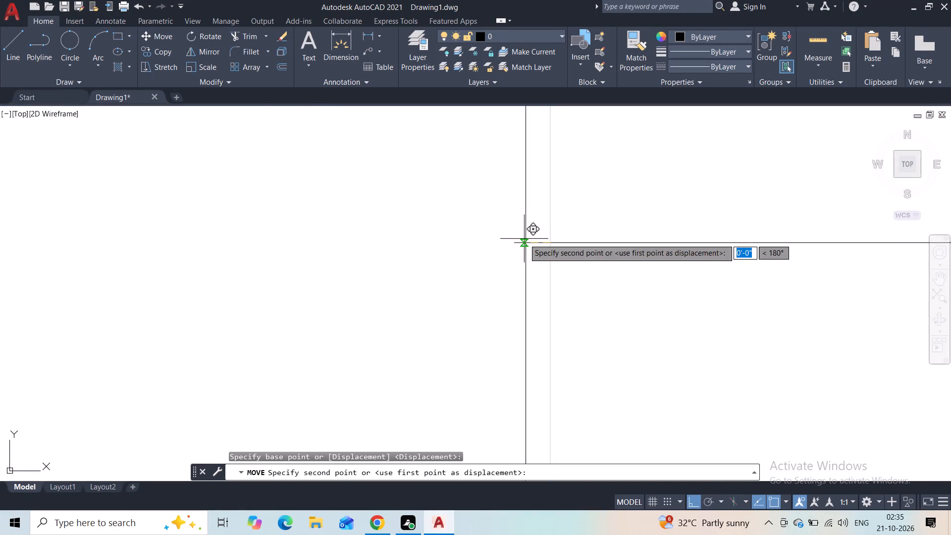
{"action": "left_click", "coordinate": [520, 239]}
{"action": "key", "text": "Escape"}
{"action": "scroll", "coordinate": [540, 212], "scroll_direction": "down", "scroll_amount": 7}
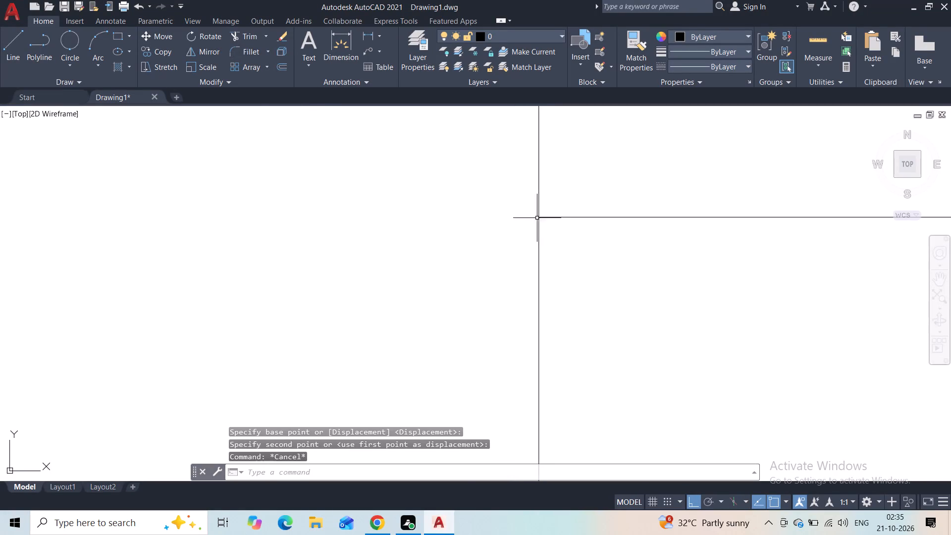
Draw a 1' vertical line downward from the upper guide line's end into the inner rectangle.
{"action": "scroll", "coordinate": [535, 218], "scroll_direction": "down", "scroll_amount": 10}
{"action": "middle_click_drag", "start_coordinate": [422, 279], "coordinate": [453, 296]}
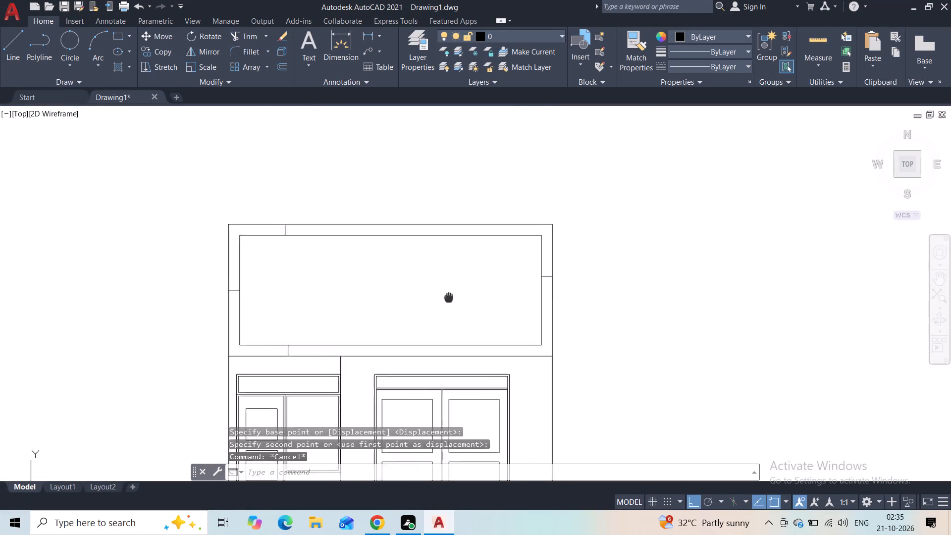
{"action": "middle_click_drag", "start_coordinate": [453, 296], "coordinate": [480, 294]}
{"action": "middle_click_drag", "start_coordinate": [385, 305], "coordinate": [448, 288]}
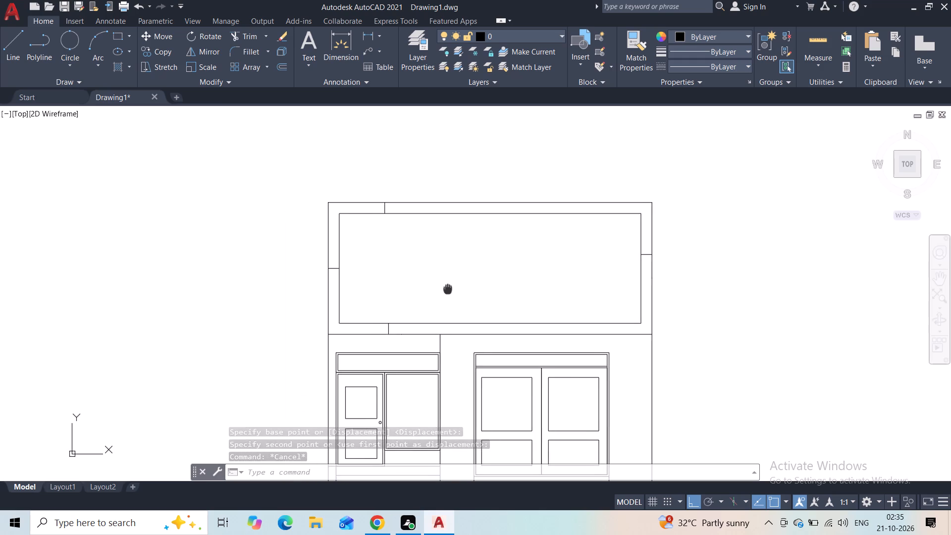
{"action": "middle_click_drag", "start_coordinate": [448, 288], "coordinate": [449, 288]}
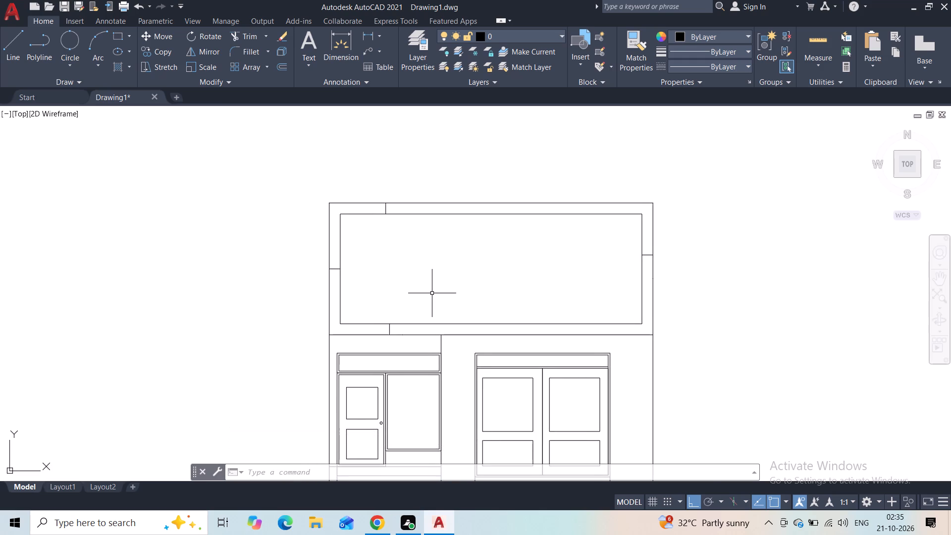
{"action": "scroll", "coordinate": [429, 290], "scroll_direction": "up", "scroll_amount": 1}
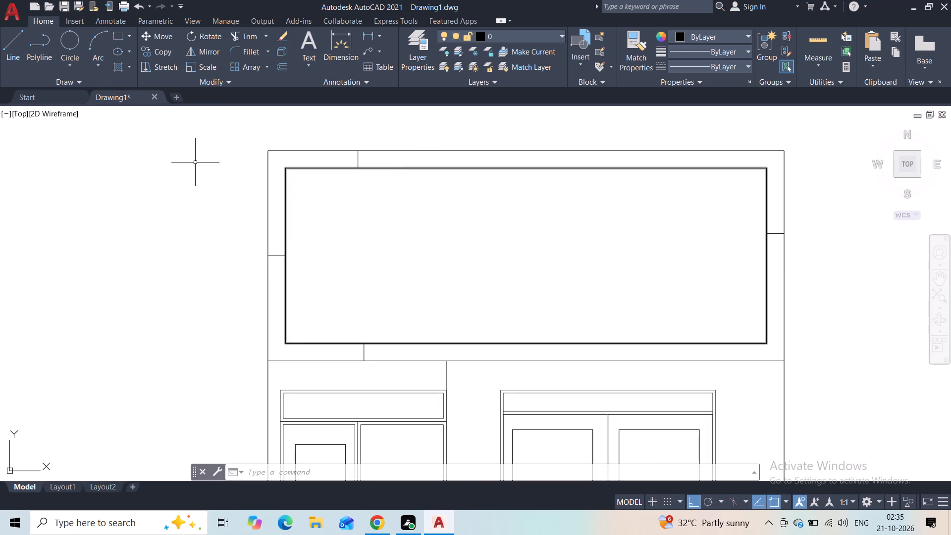
{"action": "left_click", "coordinate": [22, 53]}
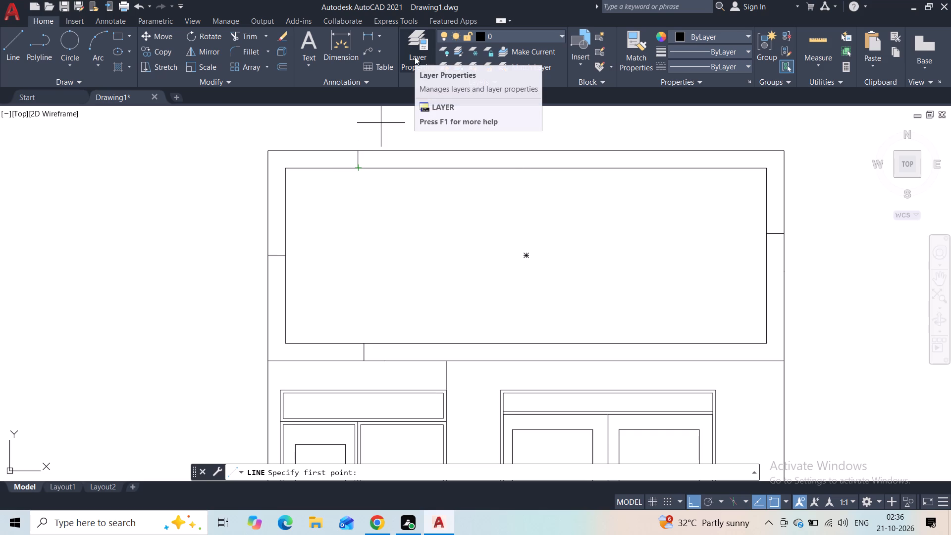
{"action": "left_click", "coordinate": [360, 168]}
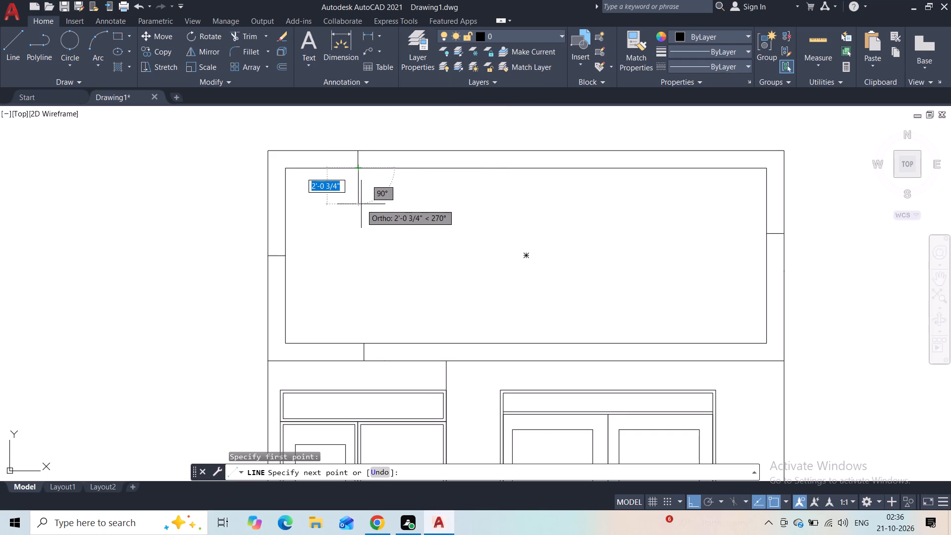
{"action": "type", "text": "1'"}
{"action": "key", "text": "Return"}
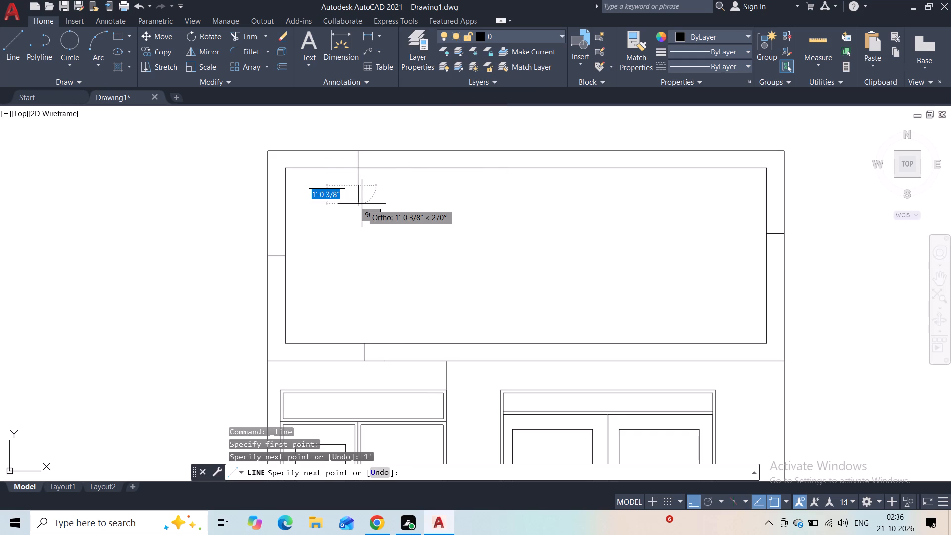
{"action": "key", "text": "grave"}
{"action": "key", "text": "grave"}
{"action": "key", "text": "grave"}
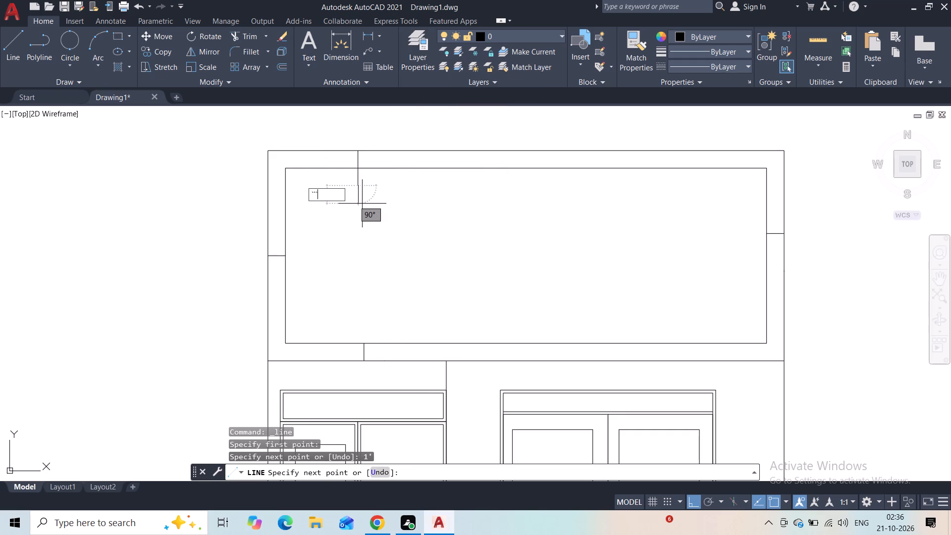
{"action": "key", "text": "Escape"}
{"action": "key", "text": "Escape"}
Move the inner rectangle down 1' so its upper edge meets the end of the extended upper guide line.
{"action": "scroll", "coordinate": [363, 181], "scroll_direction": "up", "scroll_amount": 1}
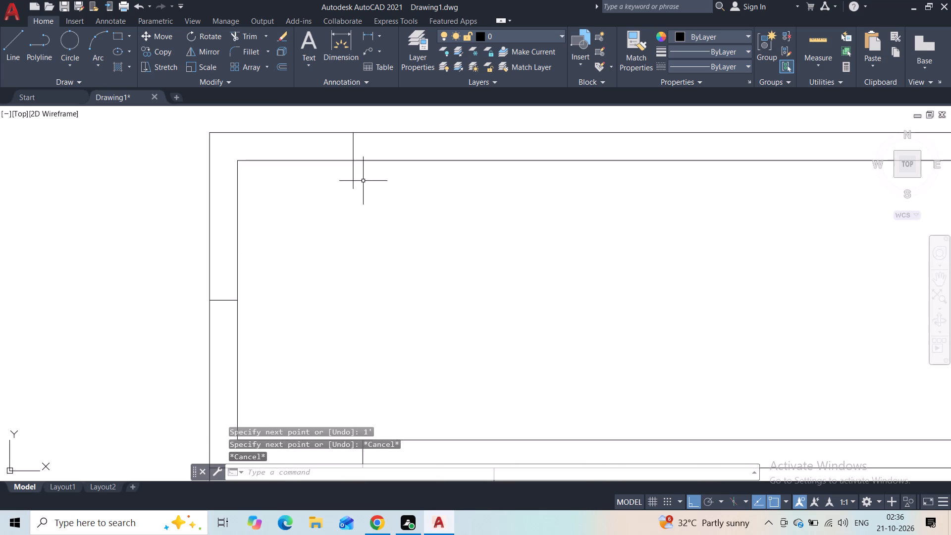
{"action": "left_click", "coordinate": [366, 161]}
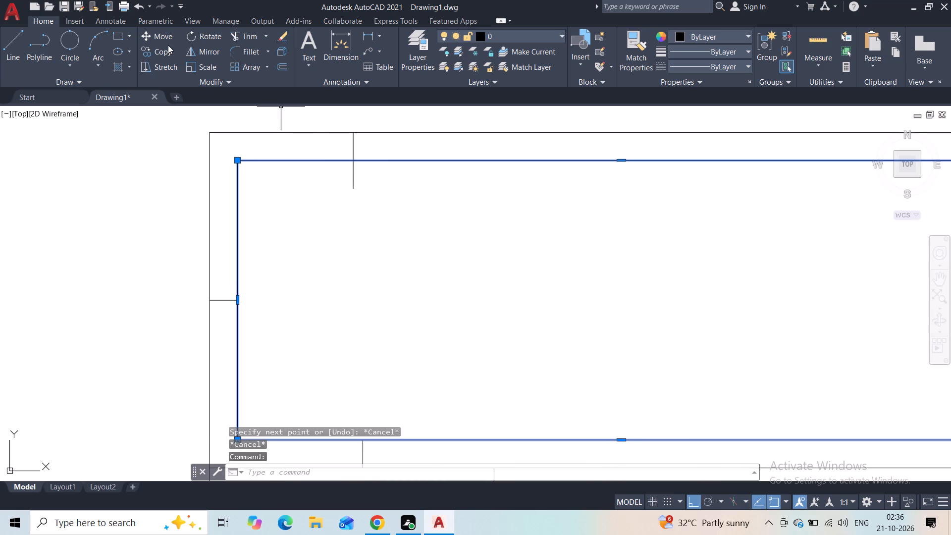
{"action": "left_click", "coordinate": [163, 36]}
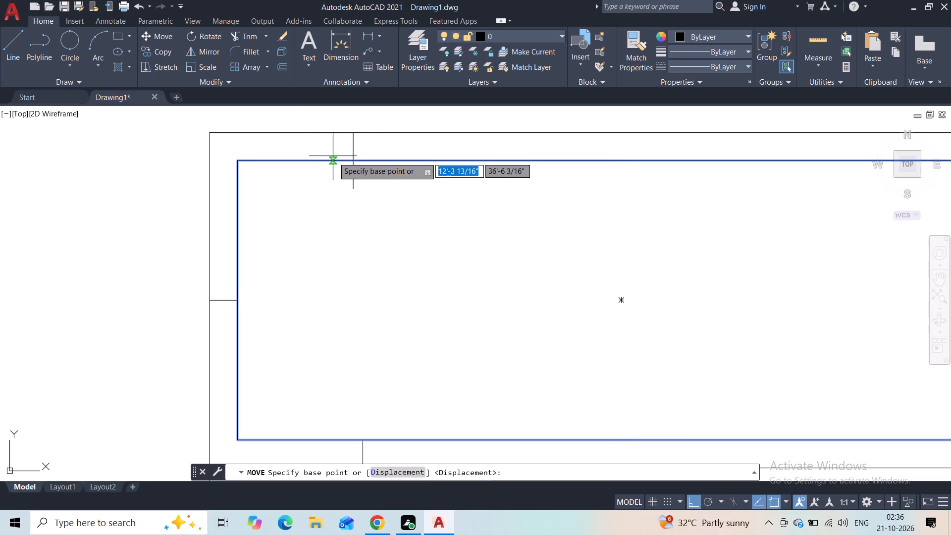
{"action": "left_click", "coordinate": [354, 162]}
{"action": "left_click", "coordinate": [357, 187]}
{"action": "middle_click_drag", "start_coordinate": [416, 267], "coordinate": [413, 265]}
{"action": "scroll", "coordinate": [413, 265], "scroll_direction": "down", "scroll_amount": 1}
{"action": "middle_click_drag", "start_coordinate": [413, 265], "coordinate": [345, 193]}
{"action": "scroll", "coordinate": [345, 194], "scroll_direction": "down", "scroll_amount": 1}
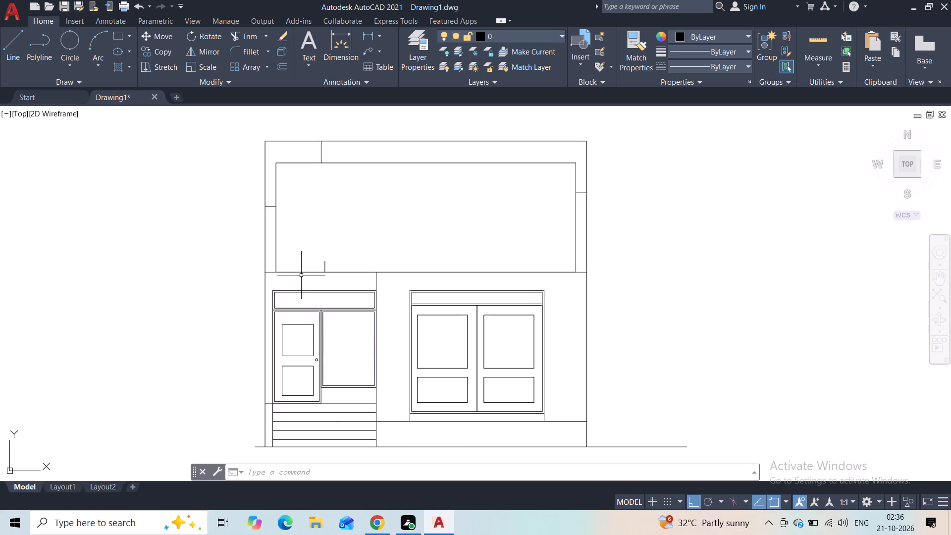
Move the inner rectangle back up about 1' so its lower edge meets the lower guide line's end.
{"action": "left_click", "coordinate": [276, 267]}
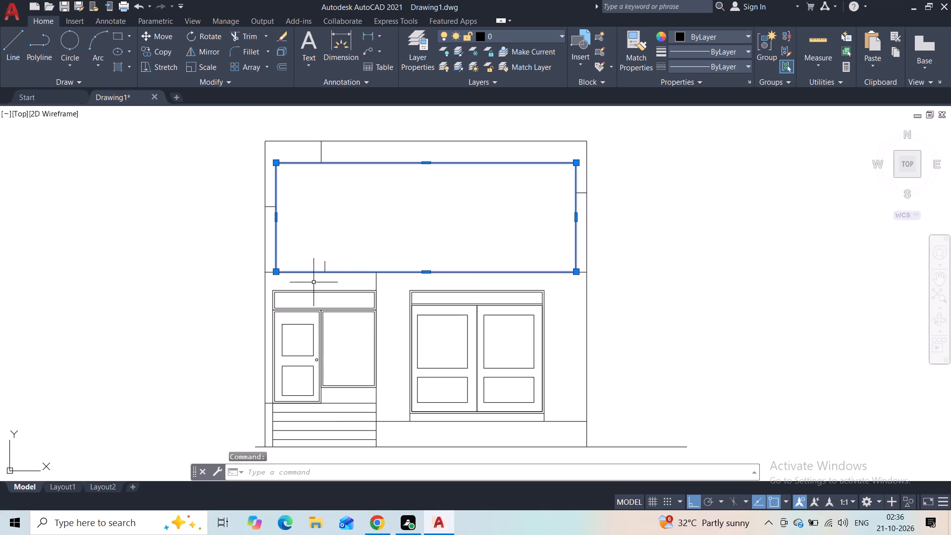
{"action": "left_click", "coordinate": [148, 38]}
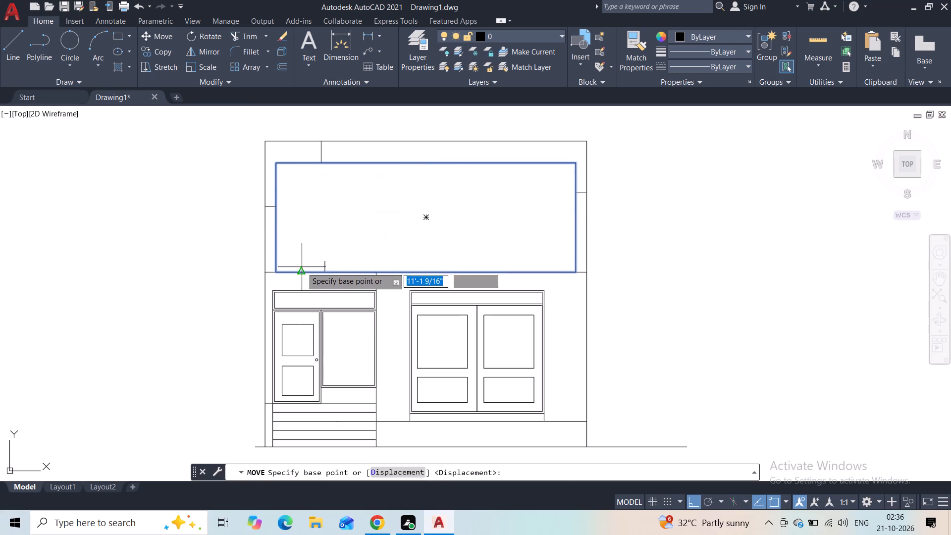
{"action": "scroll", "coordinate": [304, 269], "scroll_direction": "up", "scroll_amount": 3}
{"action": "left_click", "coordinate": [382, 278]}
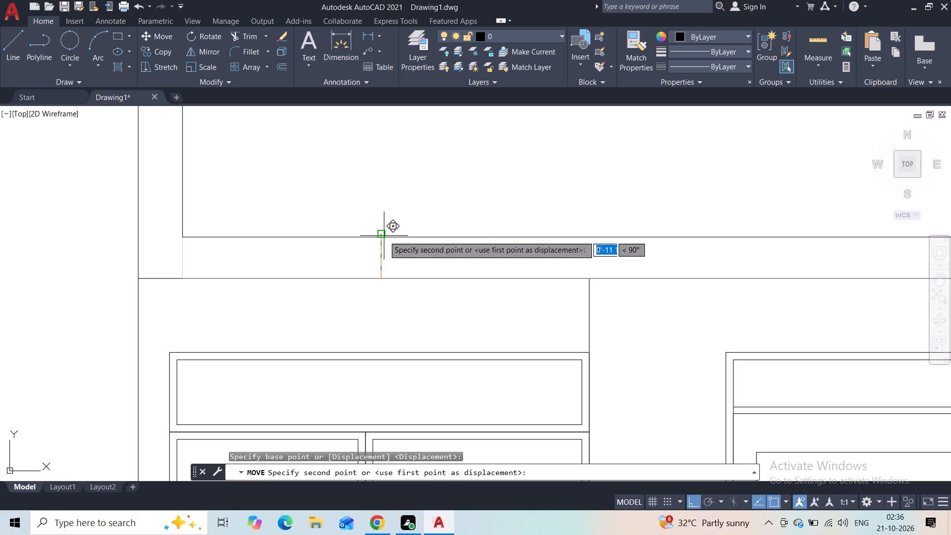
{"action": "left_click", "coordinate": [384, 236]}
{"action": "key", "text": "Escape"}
Stretch the inner rectangle's upper edge down about 1' to the end of the extended upper guide line.
{"action": "scroll", "coordinate": [390, 200], "scroll_direction": "down", "scroll_amount": 4}
{"action": "middle_click_drag", "start_coordinate": [415, 179], "coordinate": [396, 214]}
{"action": "scroll", "coordinate": [396, 214], "scroll_direction": "up", "scroll_amount": 1}
{"action": "middle_click_drag", "start_coordinate": [378, 161], "coordinate": [369, 220]}
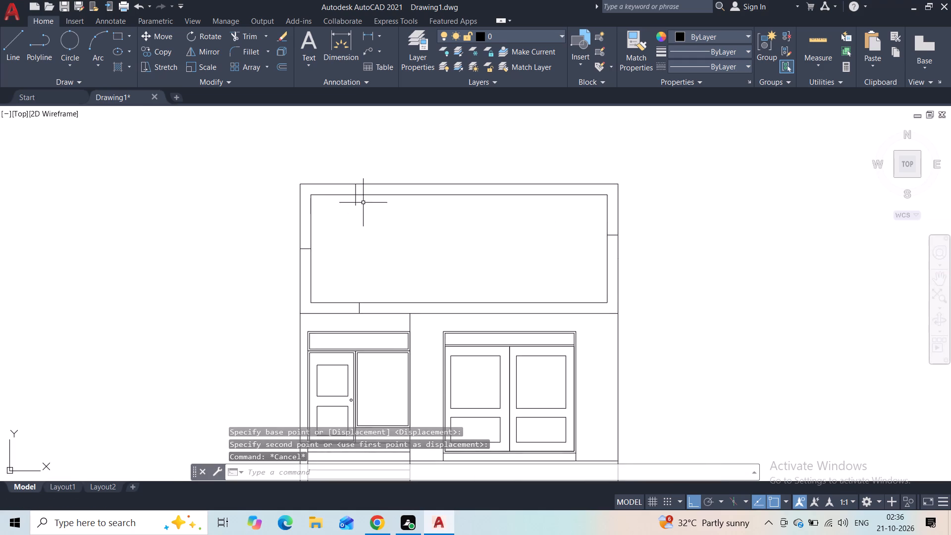
{"action": "scroll", "coordinate": [362, 196], "scroll_direction": "up", "scroll_amount": 2}
{"action": "left_click", "coordinate": [363, 192]}
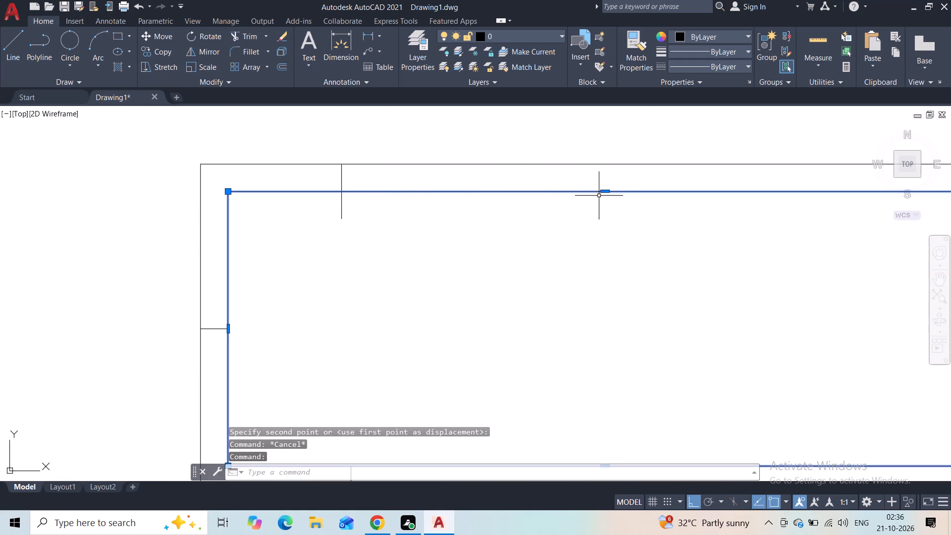
{"action": "left_click", "coordinate": [605, 192]}
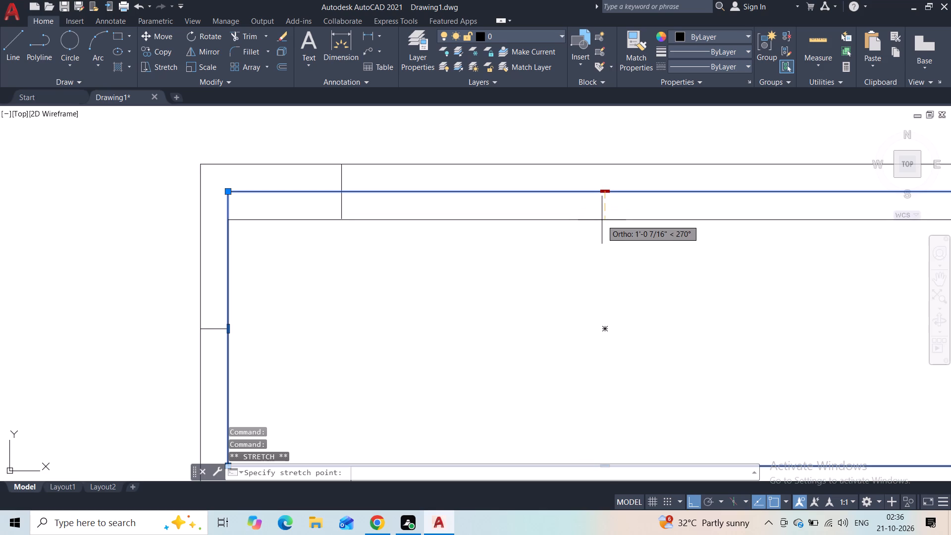
{"action": "left_click", "coordinate": [602, 220]}
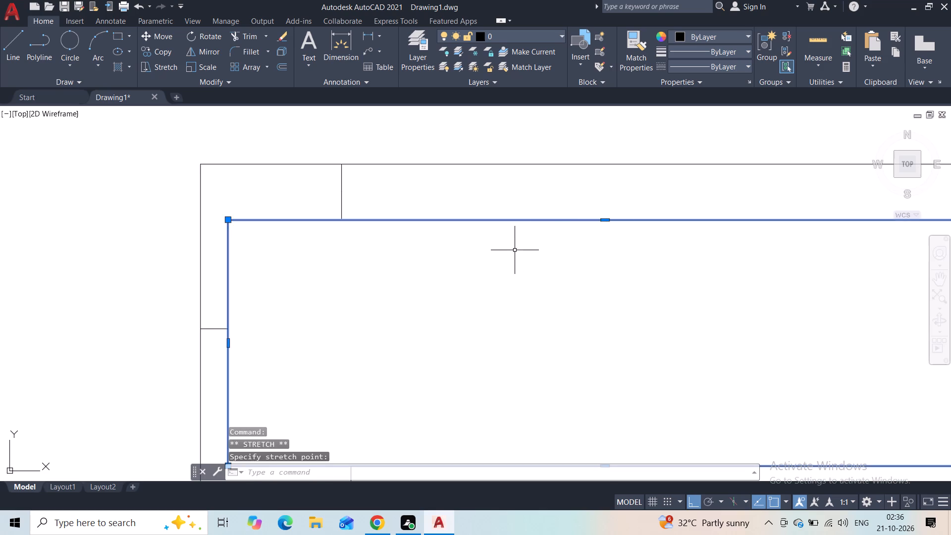
{"action": "key", "text": "Escape"}
{"action": "scroll", "coordinate": [513, 285], "scroll_direction": "down", "scroll_amount": 1}
{"action": "middle_click_drag", "start_coordinate": [510, 296], "coordinate": [390, 216]}
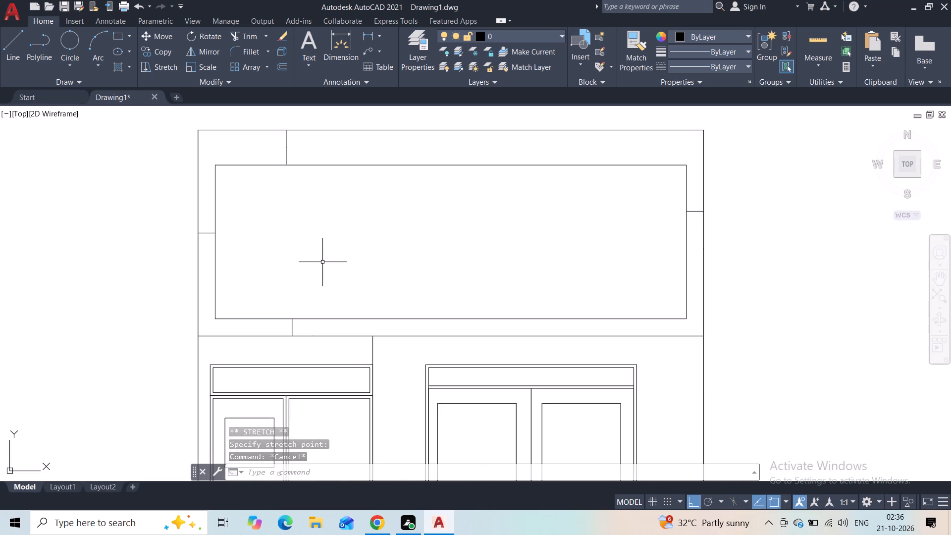
{"action": "key", "text": "space"}
{"action": "key", "text": "Escape"}
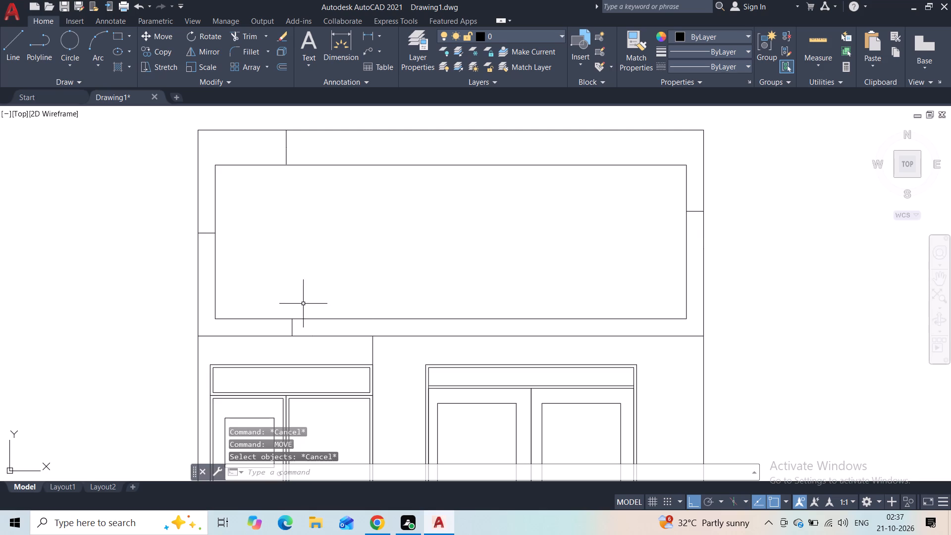
Draw a 1' horizontal line inward from the end of the door-side guide line.
{"action": "left_click", "coordinate": [21, 51]}
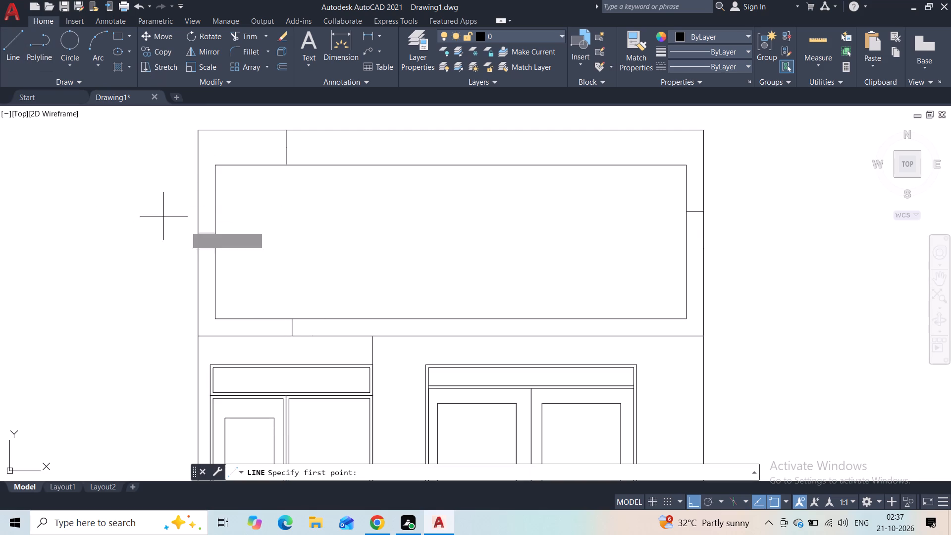
{"action": "scroll", "coordinate": [199, 232], "scroll_direction": "up", "scroll_amount": 1}
{"action": "left_click", "coordinate": [221, 234]}
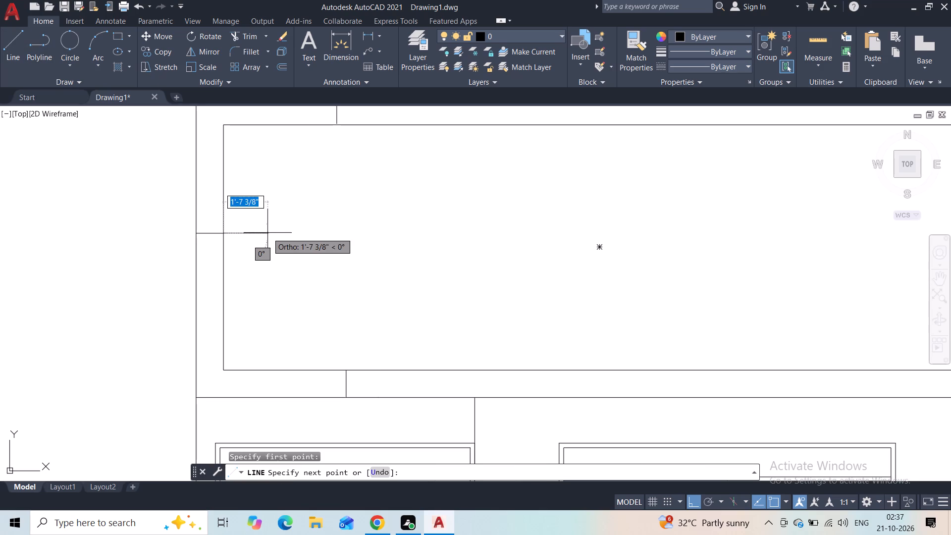
{"action": "type", "text": "1'"}
{"action": "key", "text": "Return"}
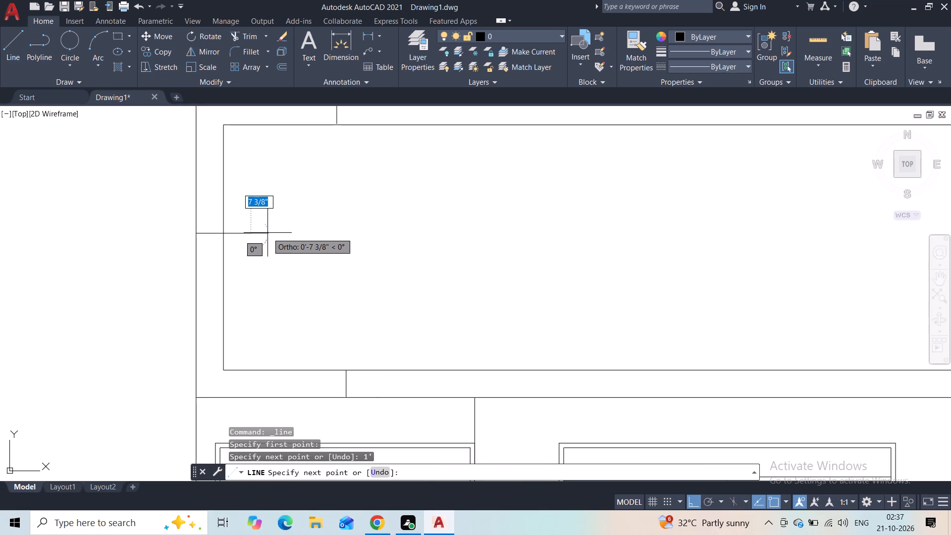
{"action": "key", "text": "Escape"}
Draw a 1' vertical line upward from the lower guide line's end into the inner rectangle.
{"action": "scroll", "coordinate": [353, 227], "scroll_direction": "down", "scroll_amount": 2}
{"action": "scroll", "coordinate": [344, 279], "scroll_direction": "up", "scroll_amount": 1}
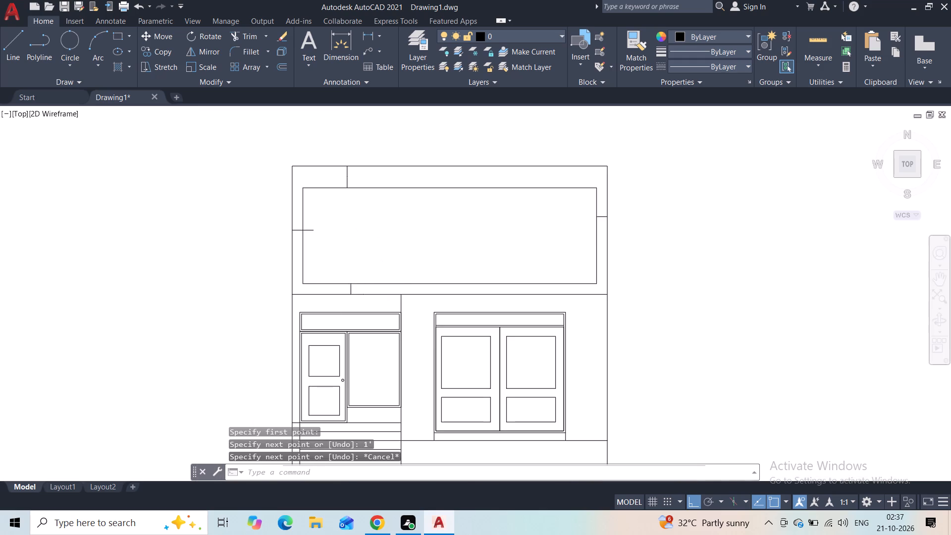
{"action": "scroll", "coordinate": [344, 279], "scroll_direction": "up", "scroll_amount": 1}
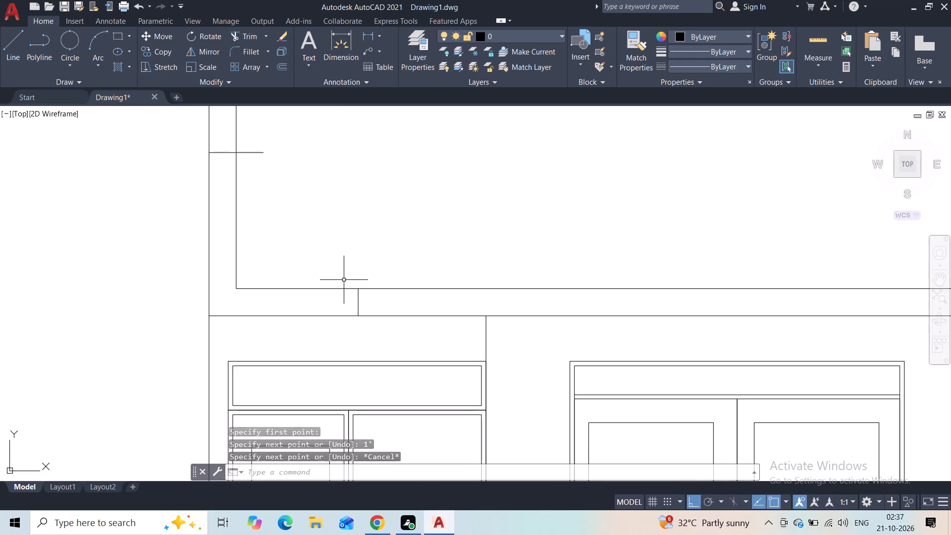
{"action": "key", "text": "space"}
{"action": "left_click", "coordinate": [362, 290]}
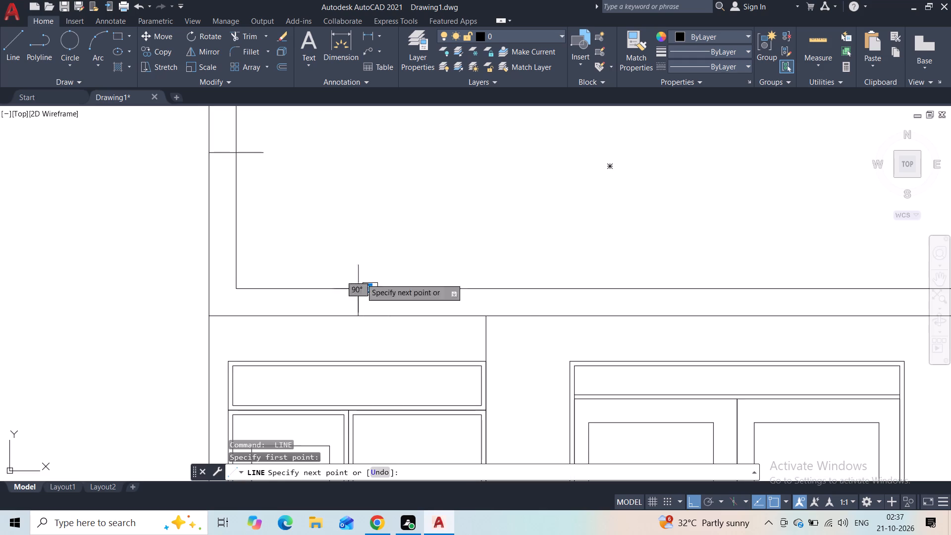
{"action": "type", "text": "1'"}
{"action": "key", "text": "Return"}
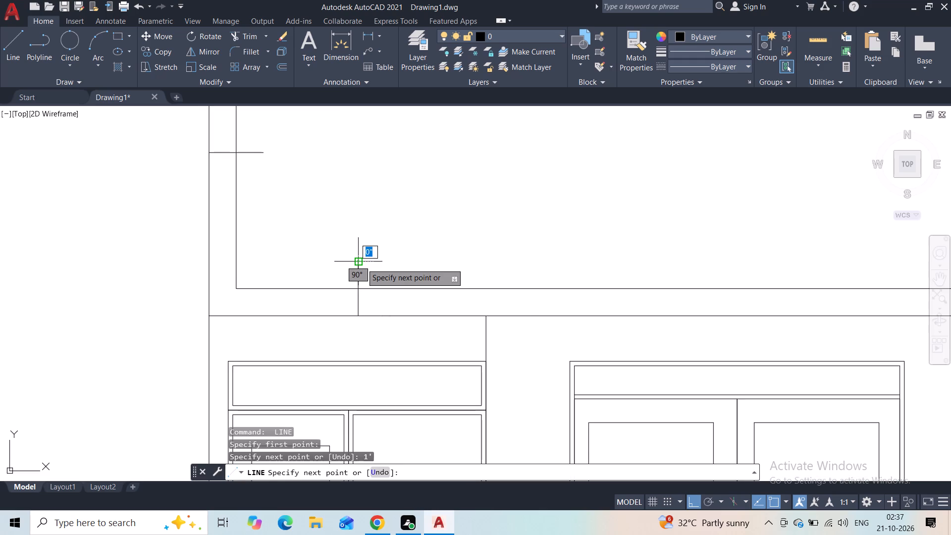
{"action": "key", "text": "Escape"}
Stretch the inner rectangle's lower edge up about 1' to the end of the extended lower guide line.
{"action": "scroll", "coordinate": [351, 241], "scroll_direction": "down", "scroll_amount": 1}
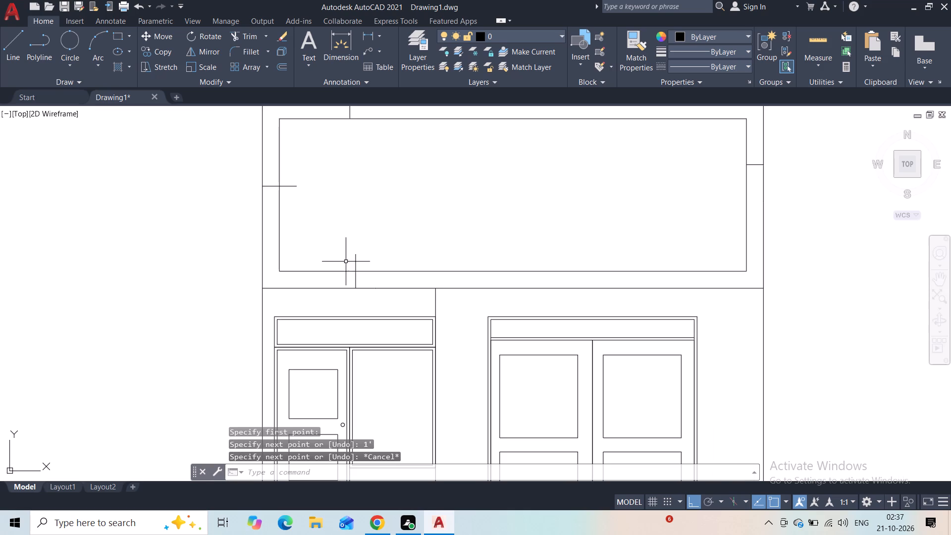
{"action": "left_click", "coordinate": [343, 271]}
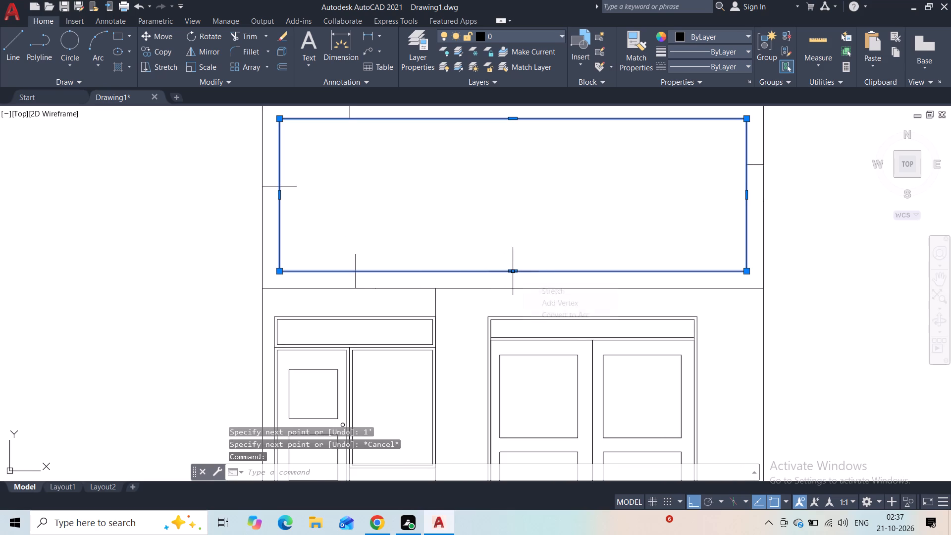
{"action": "left_click", "coordinate": [516, 273]}
{"action": "left_click", "coordinate": [511, 255]}
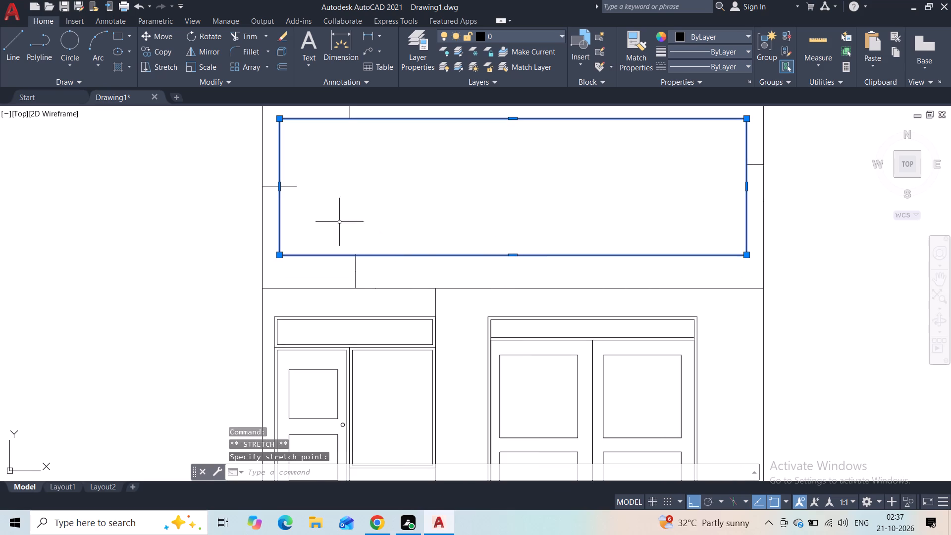
Stretch the inner rectangle's door-side edge inward about 1' to the end of the extended door-side guide line.
{"action": "left_click", "coordinate": [280, 187]}
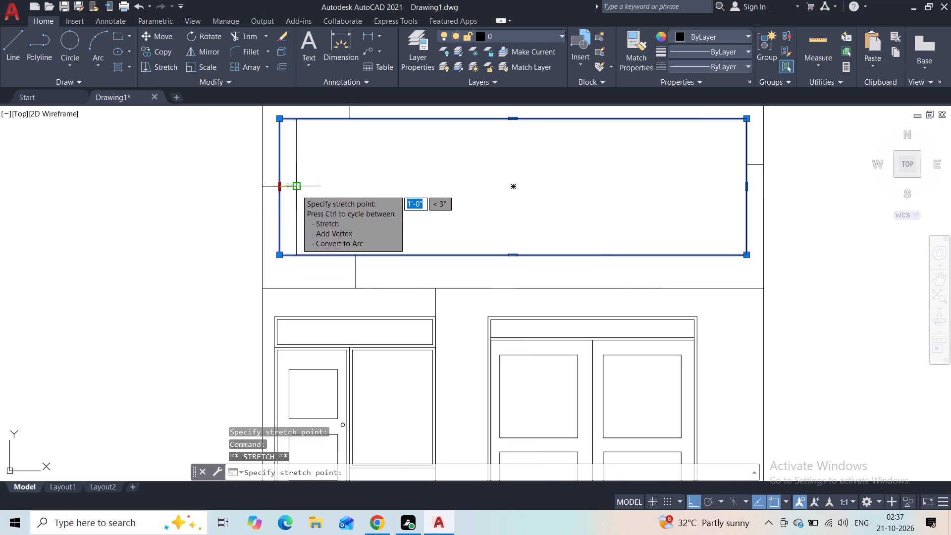
{"action": "left_click", "coordinate": [296, 190]}
{"action": "key", "text": "Escape"}
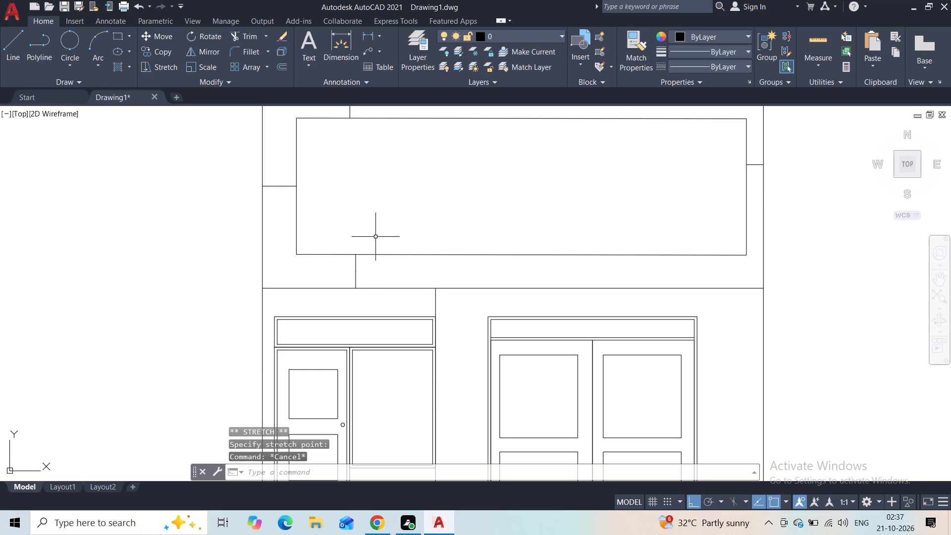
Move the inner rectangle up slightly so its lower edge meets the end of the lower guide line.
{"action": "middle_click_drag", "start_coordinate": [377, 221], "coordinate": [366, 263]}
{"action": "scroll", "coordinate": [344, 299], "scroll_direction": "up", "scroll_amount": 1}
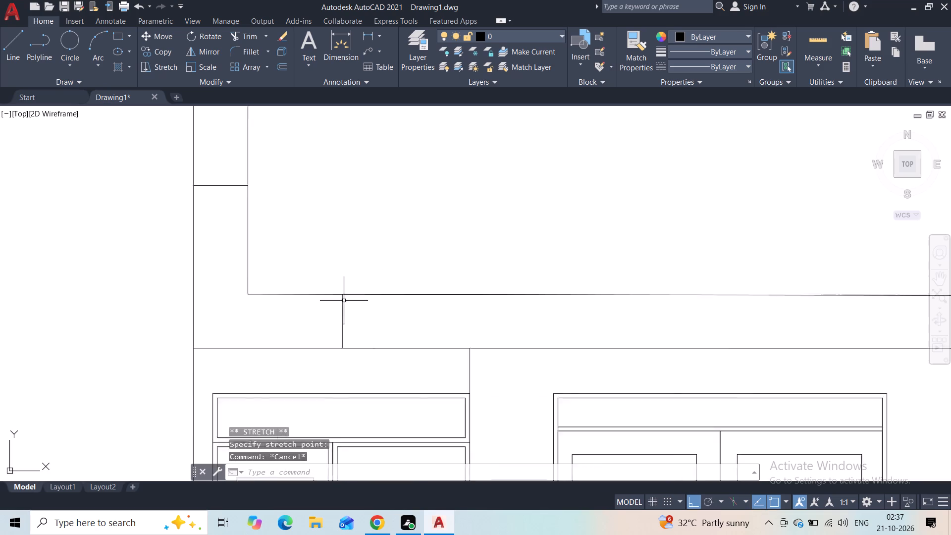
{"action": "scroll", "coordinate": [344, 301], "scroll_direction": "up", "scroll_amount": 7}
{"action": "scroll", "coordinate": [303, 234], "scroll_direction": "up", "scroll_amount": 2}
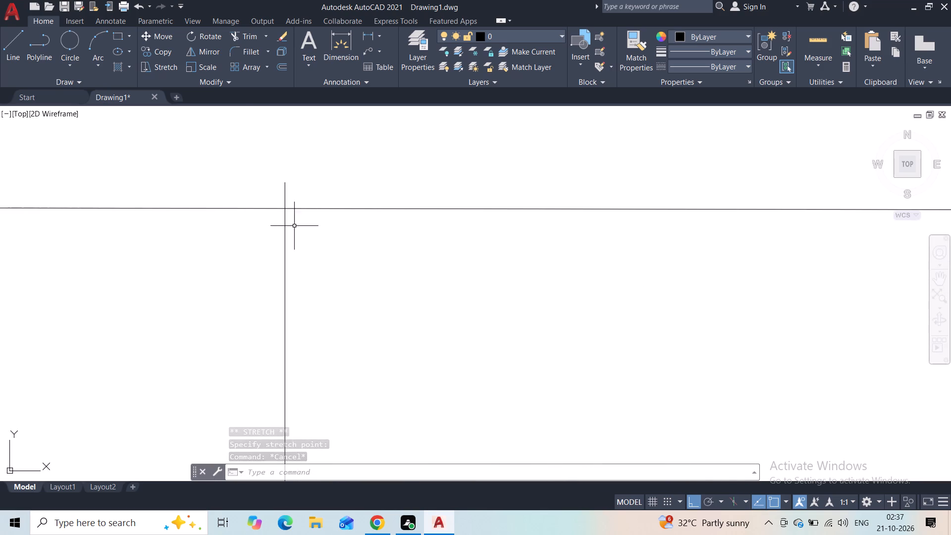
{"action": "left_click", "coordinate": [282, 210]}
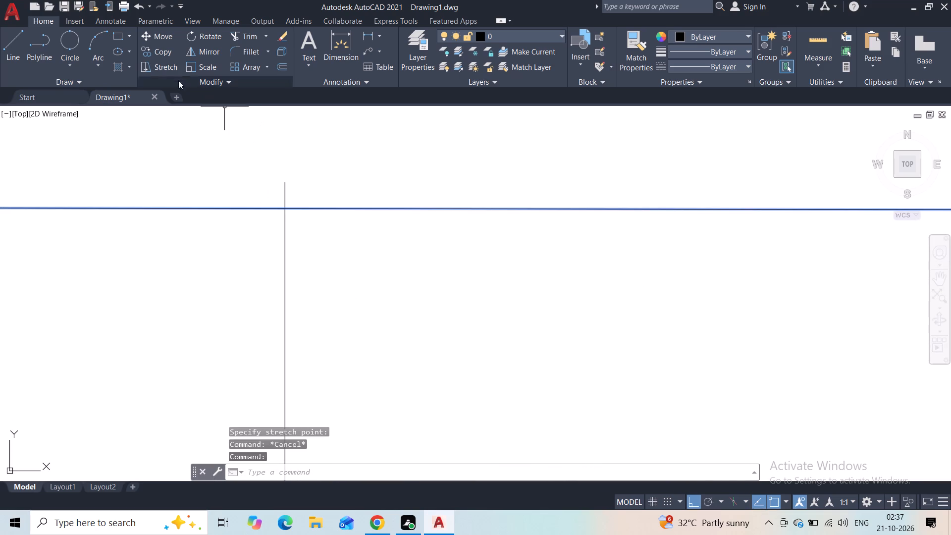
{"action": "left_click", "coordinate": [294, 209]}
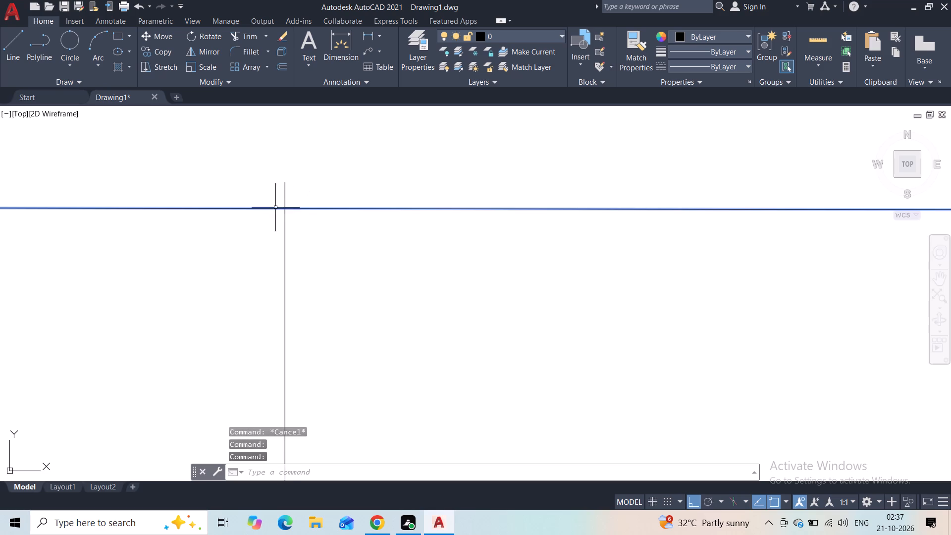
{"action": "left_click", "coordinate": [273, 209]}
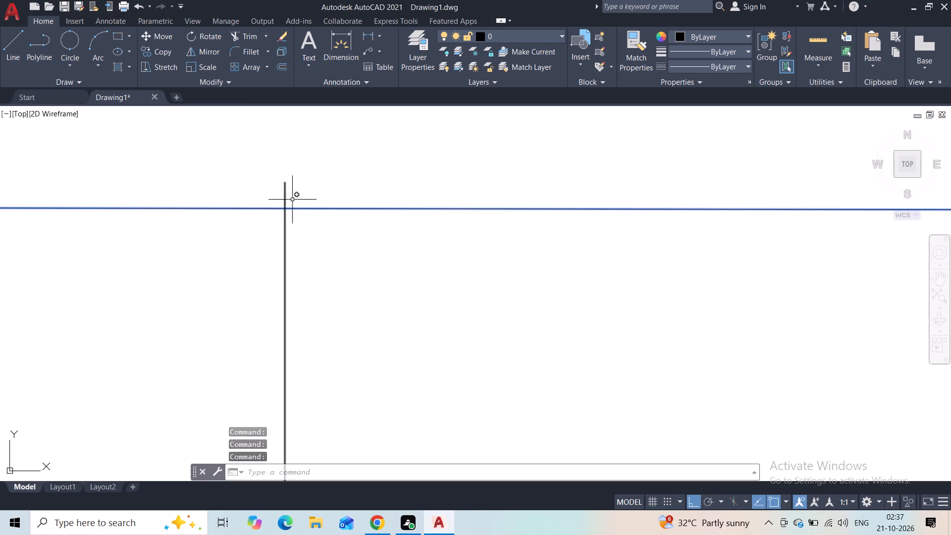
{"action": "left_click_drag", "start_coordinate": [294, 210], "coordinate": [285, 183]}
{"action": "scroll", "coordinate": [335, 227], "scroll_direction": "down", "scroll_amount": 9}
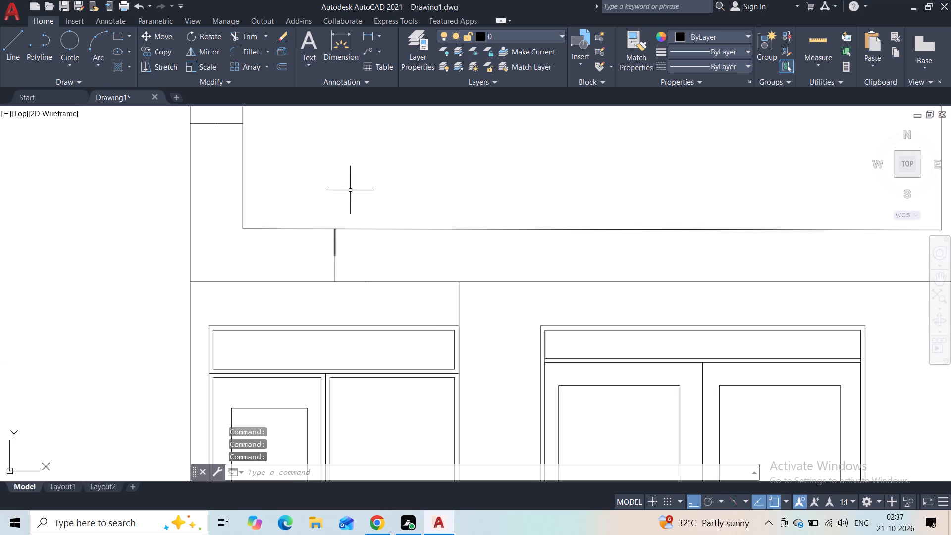
Move the inner rectangle down slightly so its upper edge meets the end of the upper guide line.
{"action": "middle_click_drag", "start_coordinate": [351, 189], "coordinate": [237, 393]}
{"action": "scroll", "coordinate": [212, 220], "scroll_direction": "up", "scroll_amount": 1}
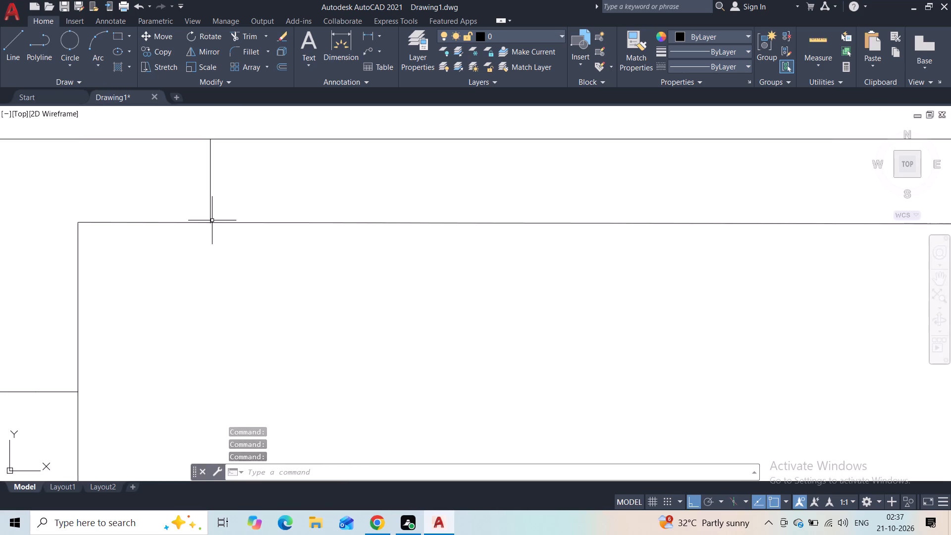
{"action": "scroll", "coordinate": [212, 220], "scroll_direction": "up", "scroll_amount": 8}
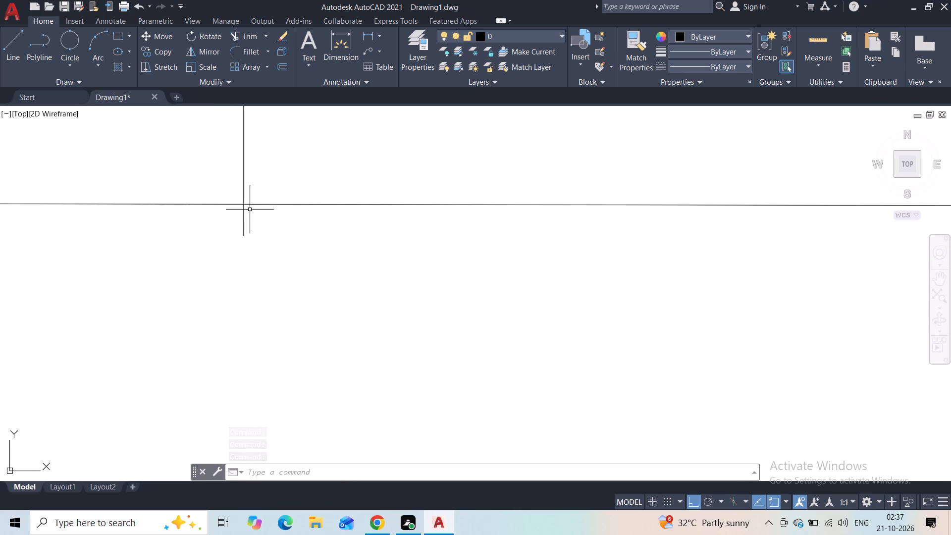
{"action": "left_click_drag", "start_coordinate": [250, 205], "coordinate": [251, 221]}
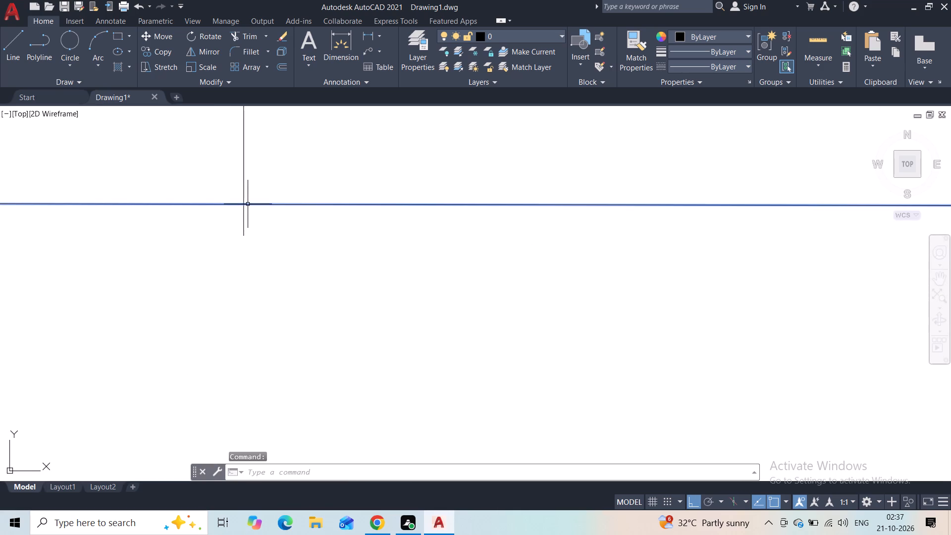
{"action": "left_click_drag", "start_coordinate": [248, 204], "coordinate": [242, 230]}
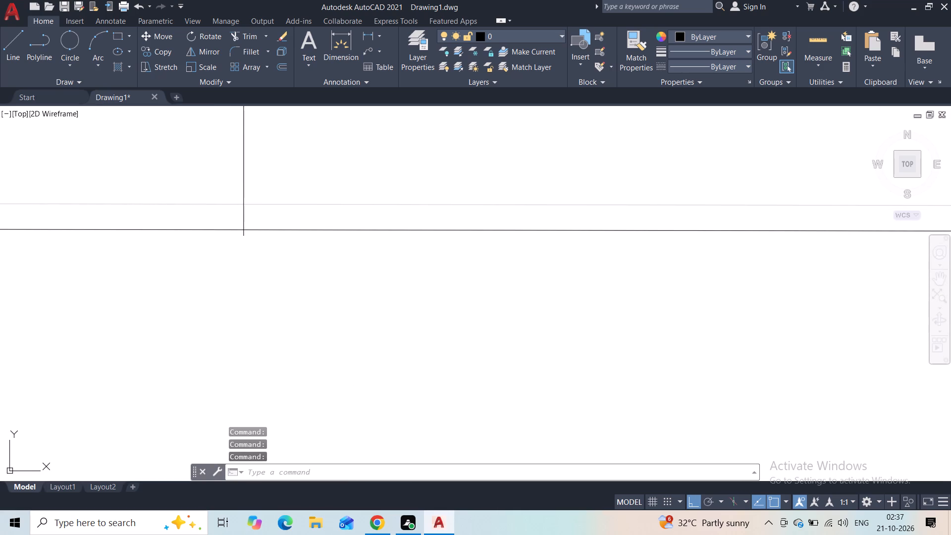
{"action": "left_click_drag", "start_coordinate": [242, 230], "coordinate": [243, 234]}
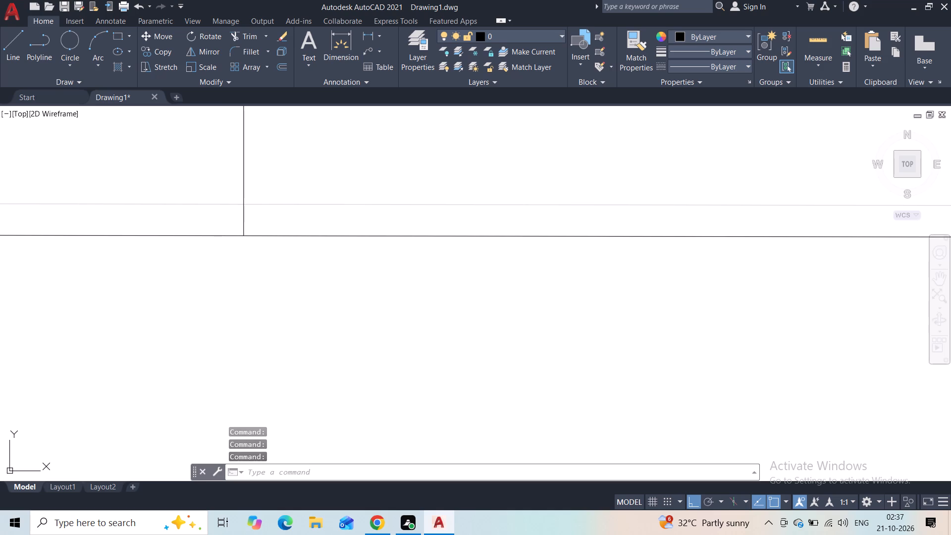
{"action": "left_click", "coordinate": [243, 234]}
{"action": "scroll", "coordinate": [288, 218], "scroll_direction": "down", "scroll_amount": 2}
{"action": "key", "text": "Escape"}
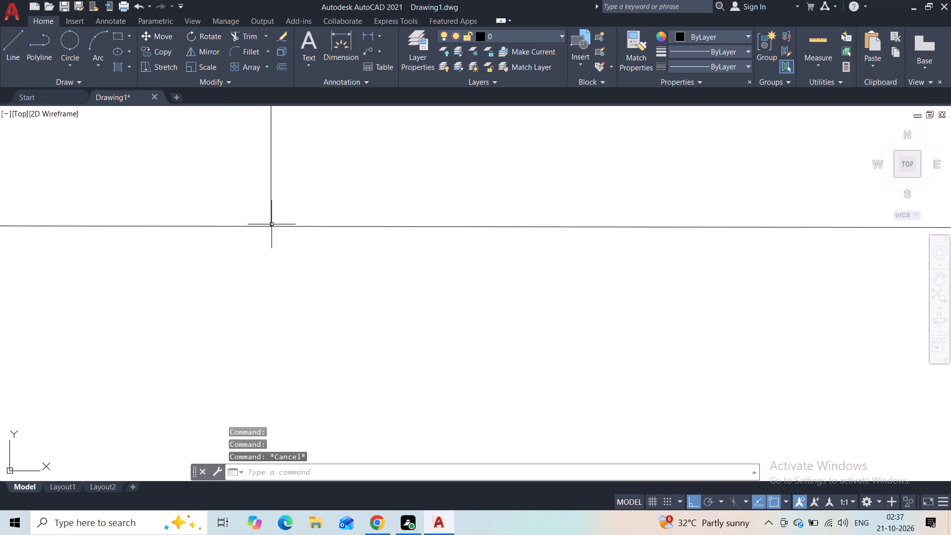
Examine where the inner rectangle's lower edge meets the lower guide line, and review the overall elevation.
{"action": "scroll", "coordinate": [272, 236], "scroll_direction": "down", "scroll_amount": 6}
{"action": "middle_click_drag", "start_coordinate": [294, 302], "coordinate": [266, 184]}
{"action": "middle_click_drag", "start_coordinate": [283, 352], "coordinate": [279, 208]}
{"action": "scroll", "coordinate": [251, 310], "scroll_direction": "up", "scroll_amount": 7}
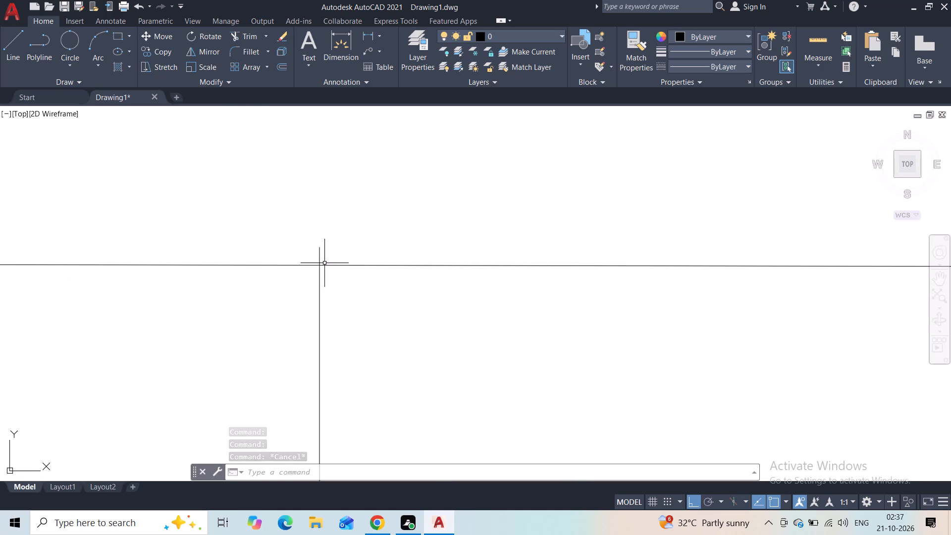
{"action": "scroll", "coordinate": [361, 258], "scroll_direction": "down", "scroll_amount": 9}
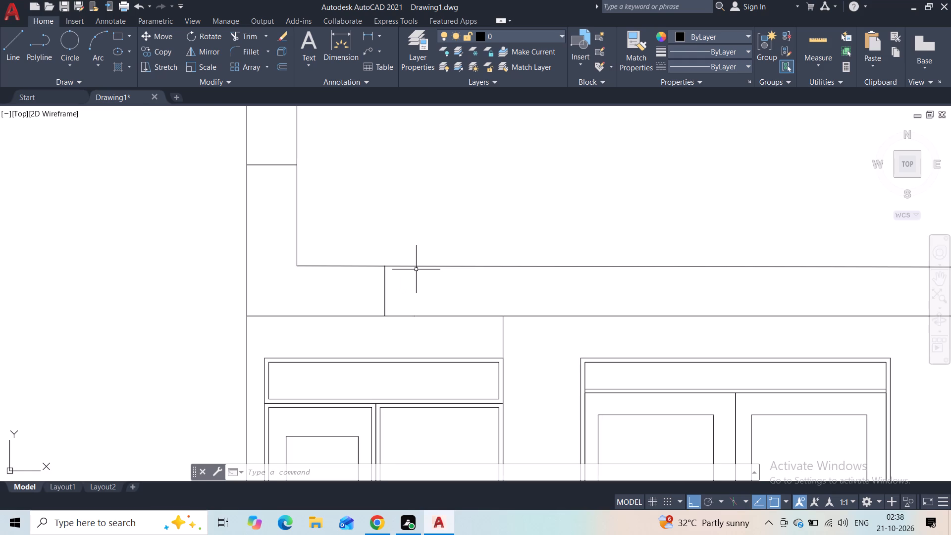
{"action": "scroll", "coordinate": [416, 269], "scroll_direction": "down", "scroll_amount": 4}
{"action": "scroll", "coordinate": [465, 270], "scroll_direction": "up", "scroll_amount": 2}
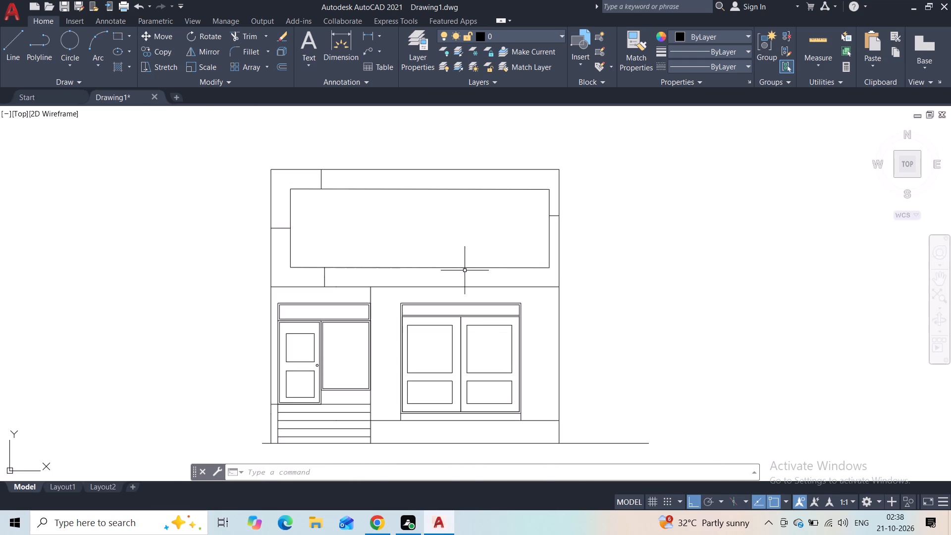
{"action": "scroll", "coordinate": [451, 271], "scroll_direction": "up", "scroll_amount": 1}
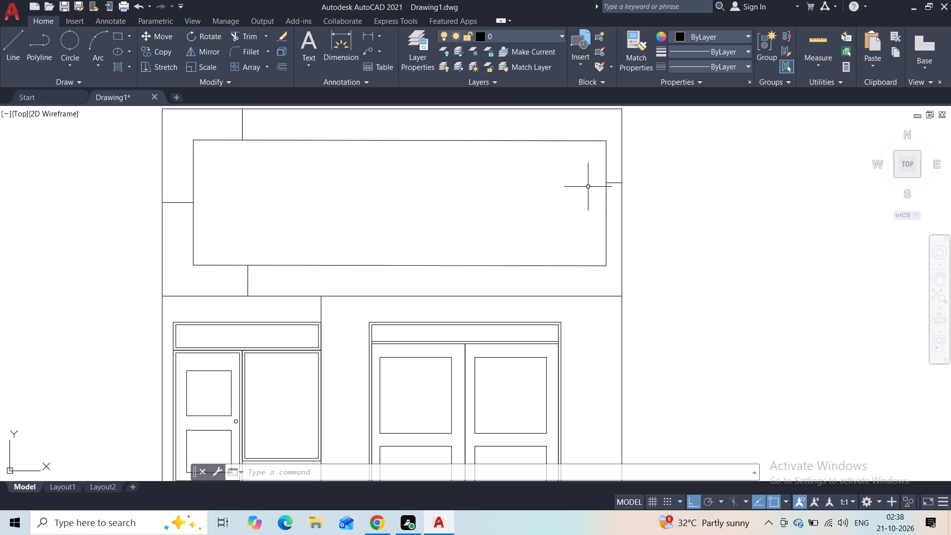
Draw a 1' horizontal line inward from the end of the guide line on the bay-window side.
{"action": "left_click", "coordinate": [13, 48]}
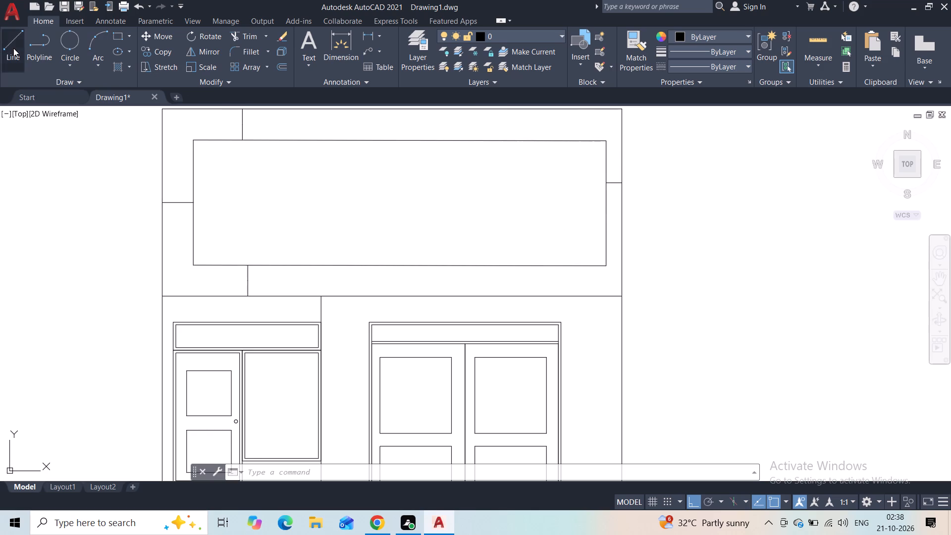
{"action": "scroll", "coordinate": [615, 176], "scroll_direction": "up", "scroll_amount": 2}
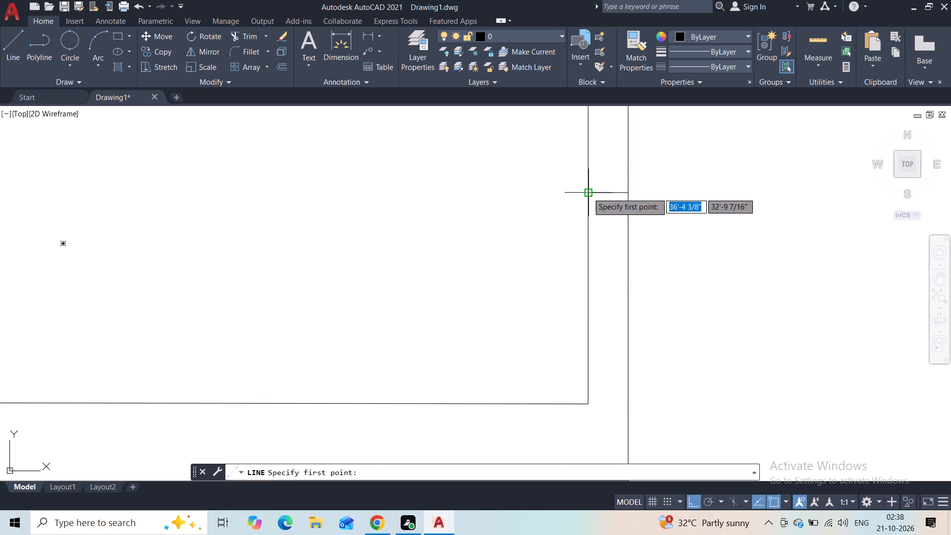
{"action": "left_click", "coordinate": [588, 193]}
{"action": "type", "text": "1'"}
{"action": "key", "text": "Return"}
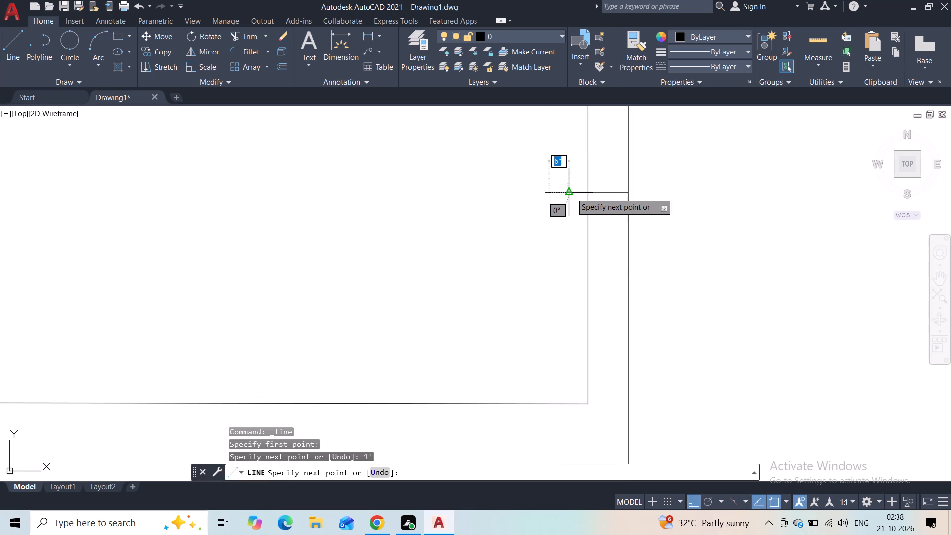
{"action": "key", "text": "Escape"}
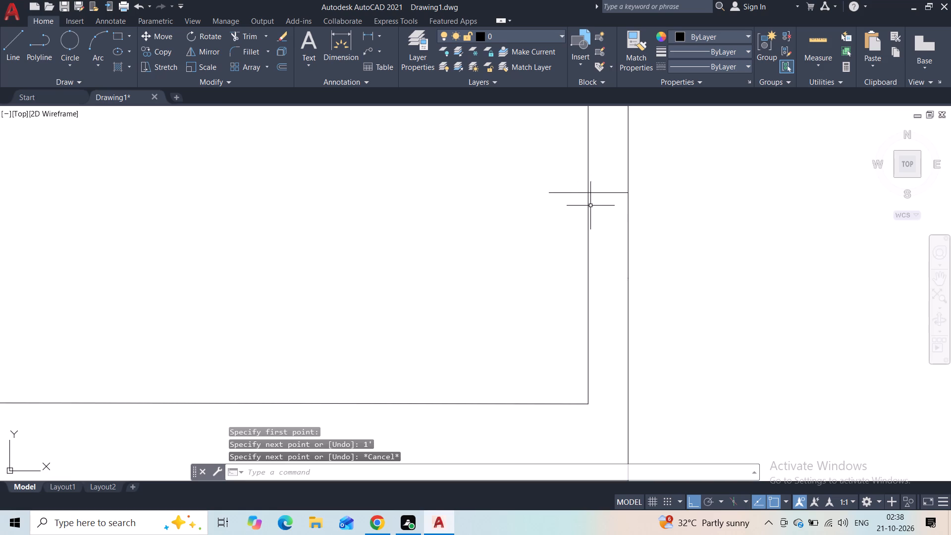
Stretch the inner rectangle's bay-window-side edge inward about 1' to the end of the extended guide line.
{"action": "left_click", "coordinate": [587, 213]}
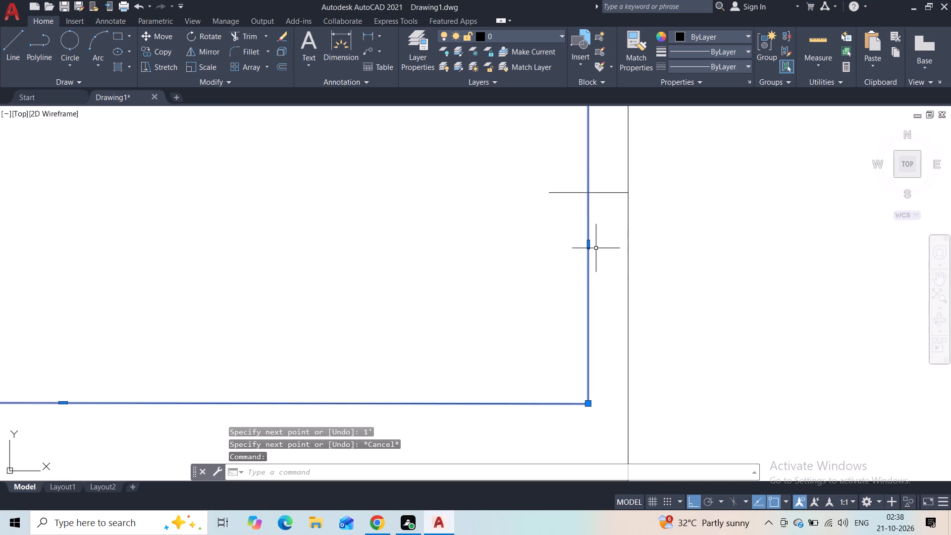
{"action": "left_click", "coordinate": [591, 245]}
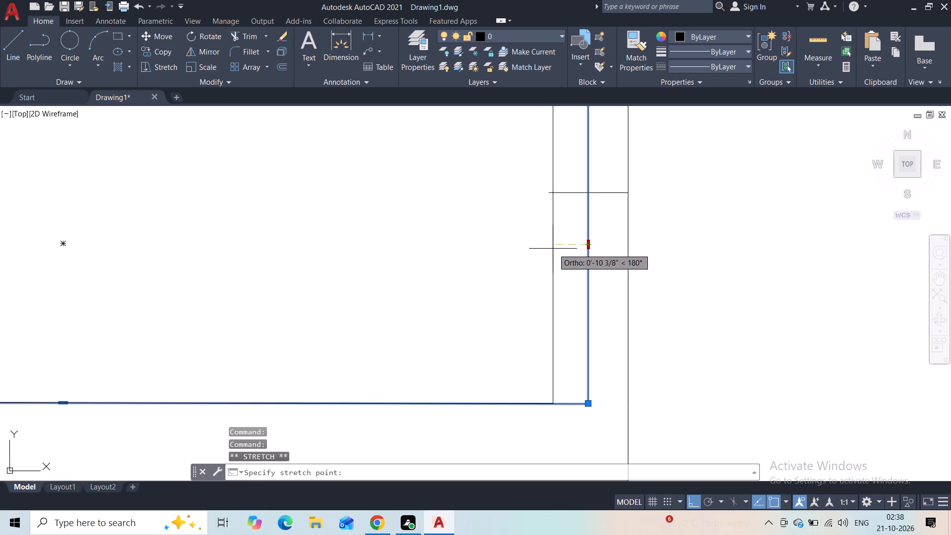
{"action": "left_click", "coordinate": [549, 250]}
{"action": "scroll", "coordinate": [550, 250], "scroll_direction": "down", "scroll_amount": 4}
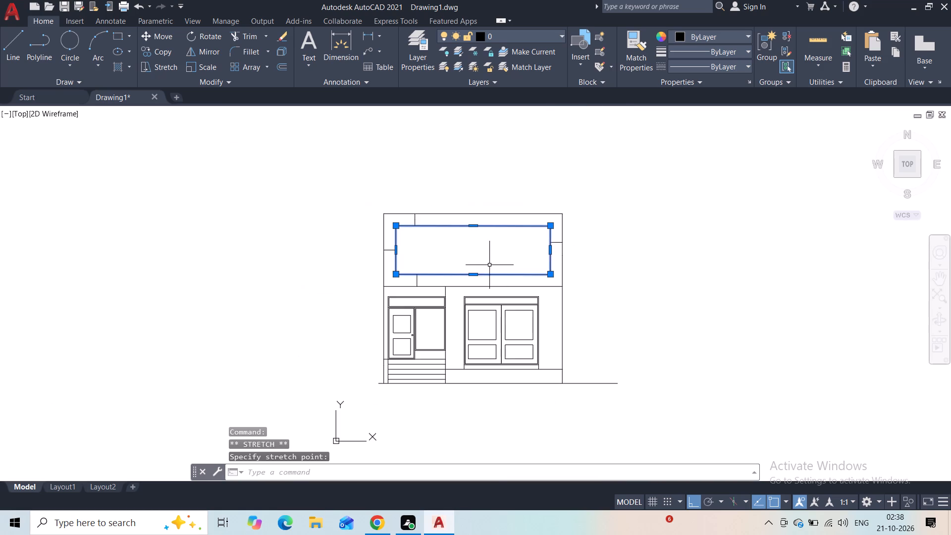
{"action": "middle_click_drag", "start_coordinate": [489, 265], "coordinate": [578, 249]}
{"action": "key", "text": "Escape"}
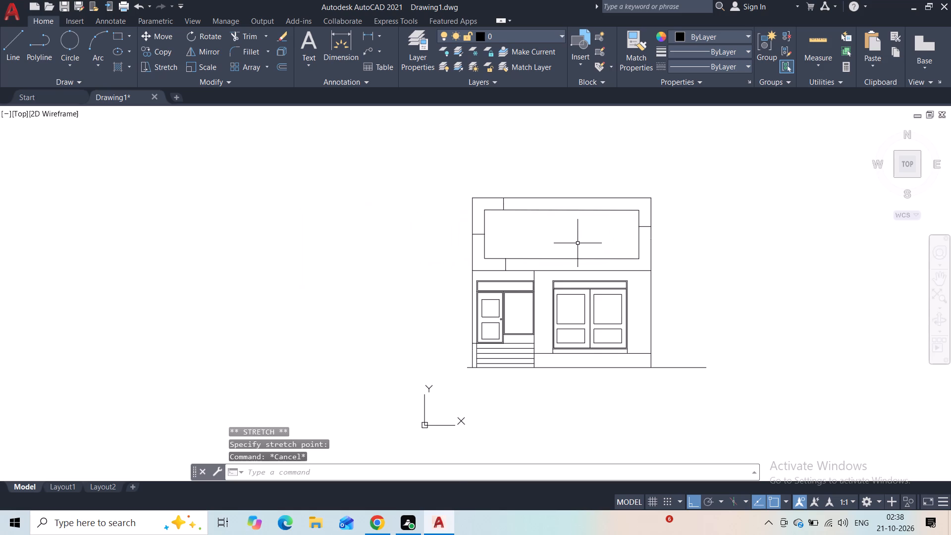
Trim away the four guide lines between the upper storey's outline and the inner rectangle.
{"action": "scroll", "coordinate": [530, 224], "scroll_direction": "up", "scroll_amount": 2}
{"action": "left_click", "coordinate": [252, 42]}
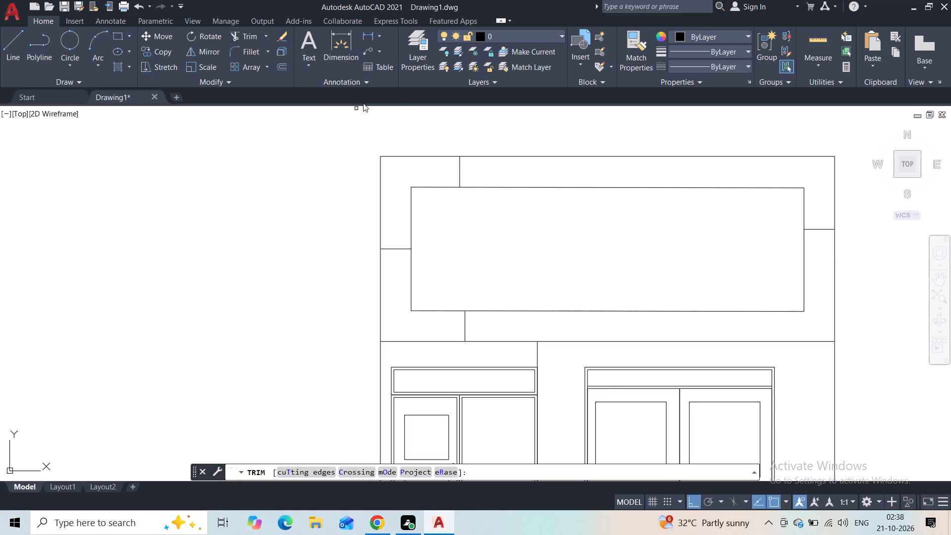
{"action": "left_click_drag", "start_coordinate": [466, 166], "coordinate": [446, 168]}
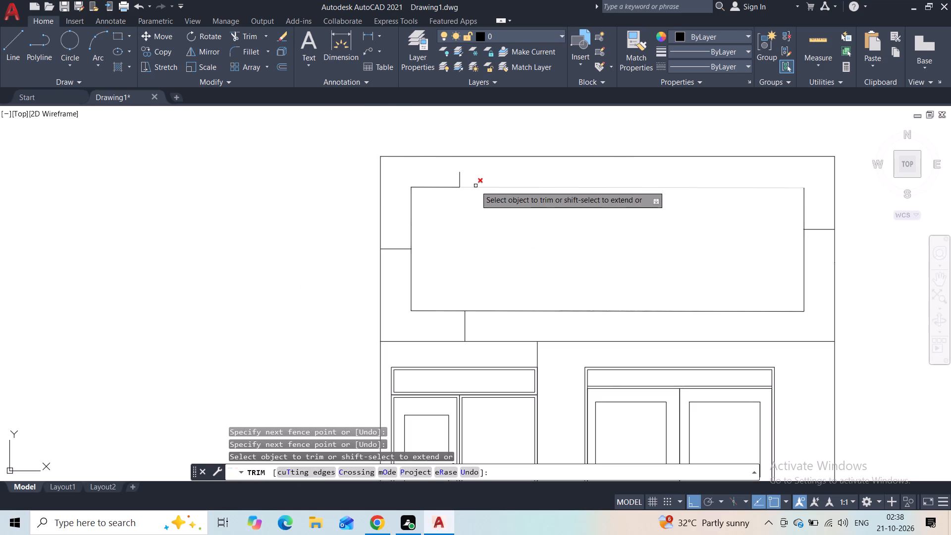
{"action": "left_click_drag", "start_coordinate": [488, 179], "coordinate": [441, 172]}
{"action": "left_click_drag", "start_coordinate": [398, 234], "coordinate": [383, 259]}
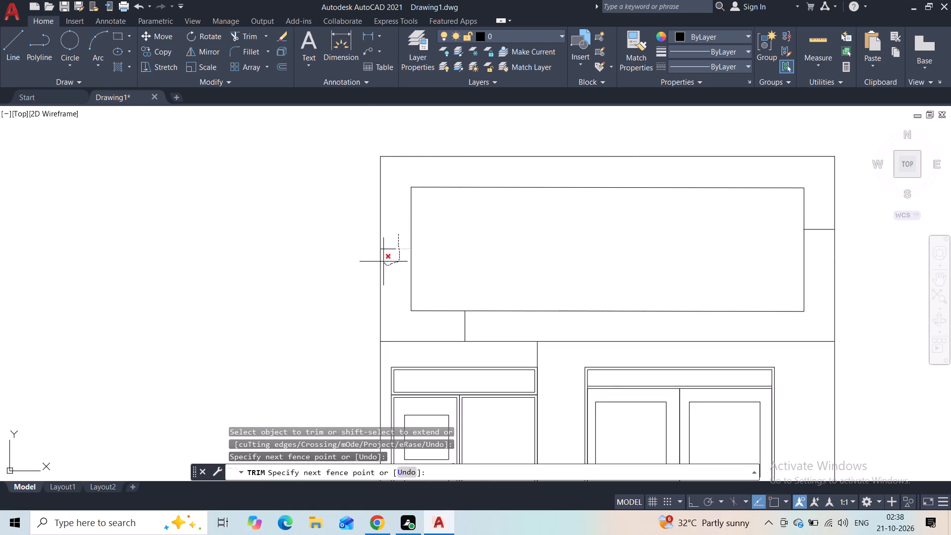
{"action": "left_click_drag", "start_coordinate": [383, 259], "coordinate": [385, 240]}
{"action": "left_click_drag", "start_coordinate": [481, 321], "coordinate": [475, 333]}
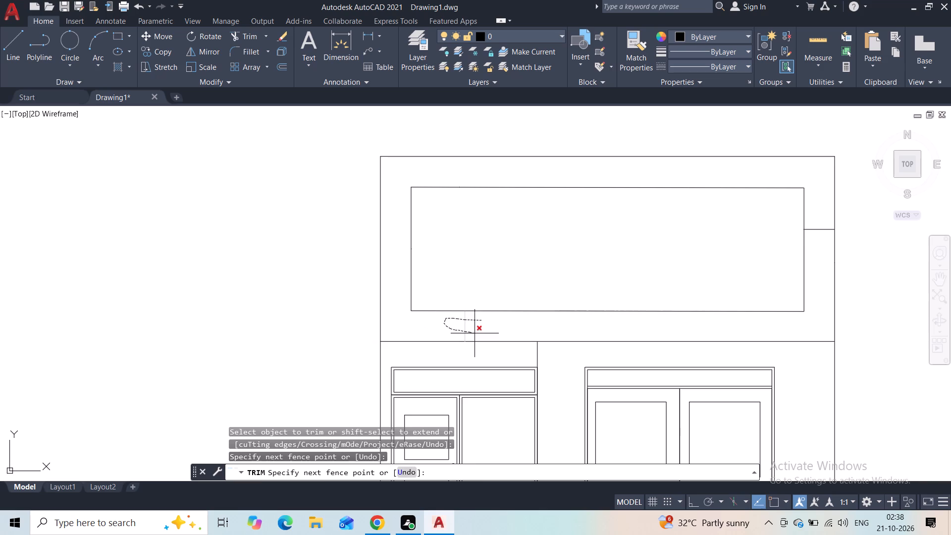
{"action": "left_click_drag", "start_coordinate": [475, 333], "coordinate": [476, 333]}
{"action": "left_click_drag", "start_coordinate": [828, 223], "coordinate": [819, 245]}
{"action": "left_click_drag", "start_coordinate": [819, 245], "coordinate": [808, 225]}
{"action": "key", "text": "Escape"}
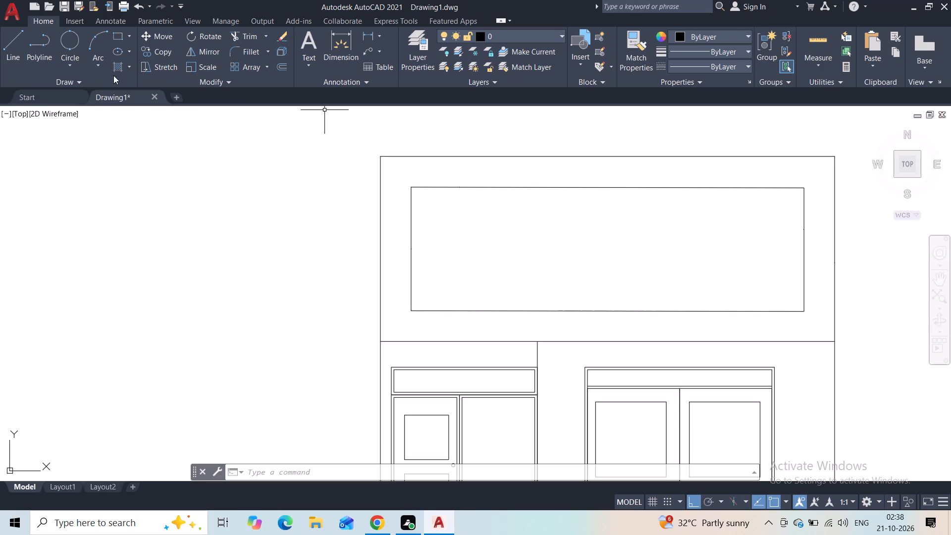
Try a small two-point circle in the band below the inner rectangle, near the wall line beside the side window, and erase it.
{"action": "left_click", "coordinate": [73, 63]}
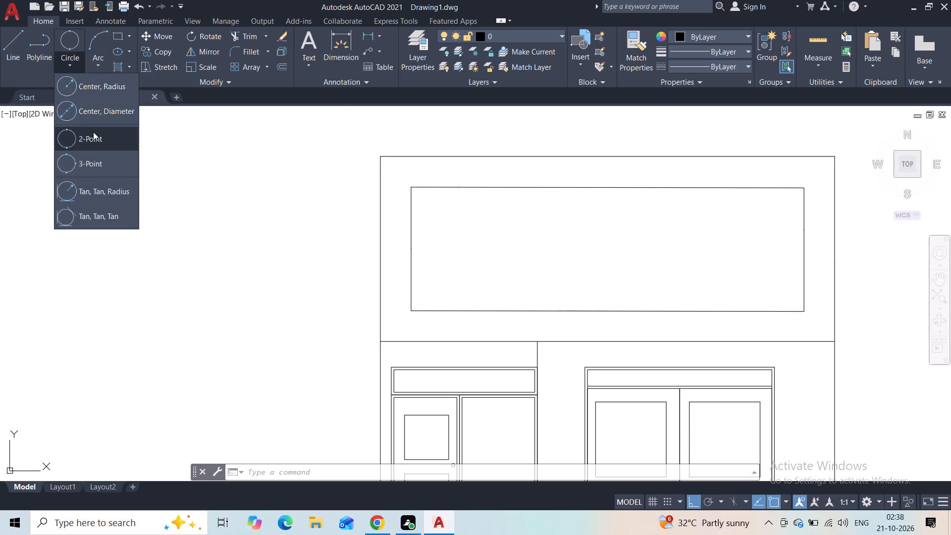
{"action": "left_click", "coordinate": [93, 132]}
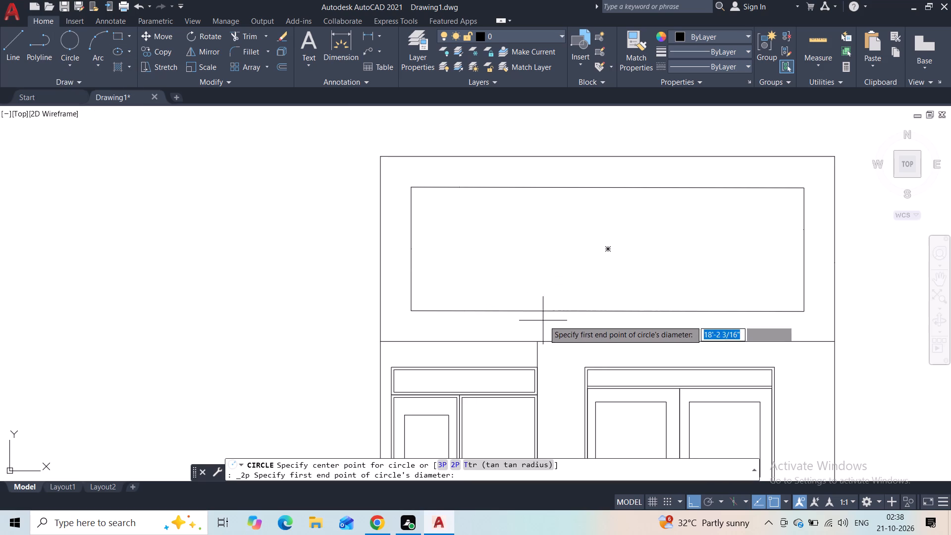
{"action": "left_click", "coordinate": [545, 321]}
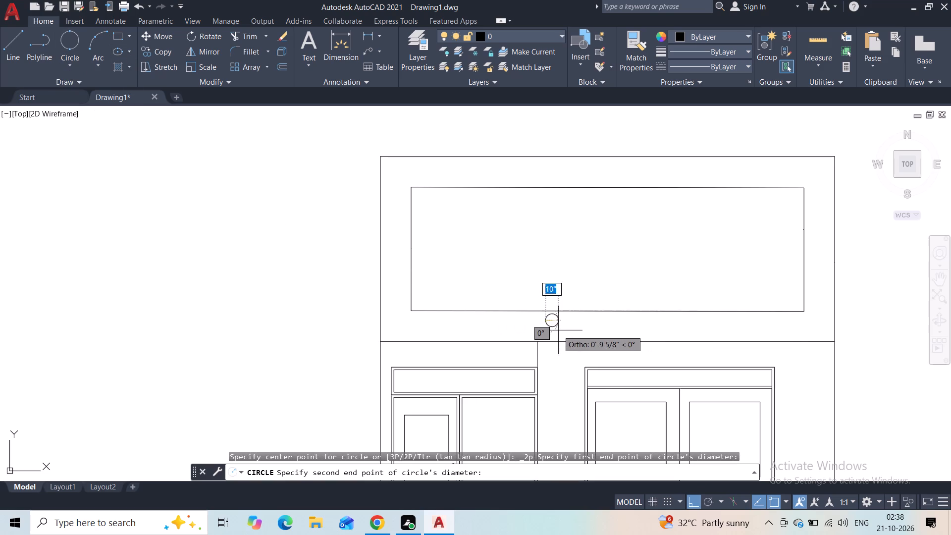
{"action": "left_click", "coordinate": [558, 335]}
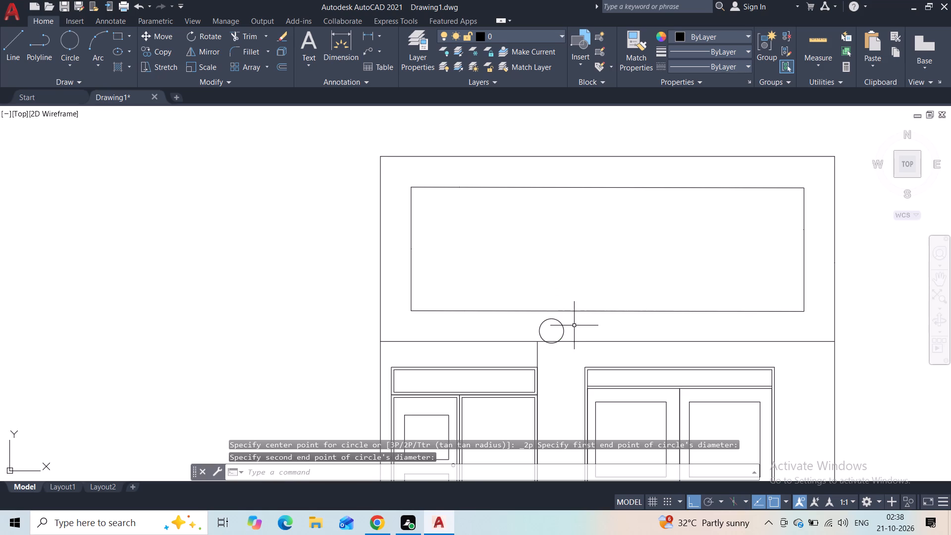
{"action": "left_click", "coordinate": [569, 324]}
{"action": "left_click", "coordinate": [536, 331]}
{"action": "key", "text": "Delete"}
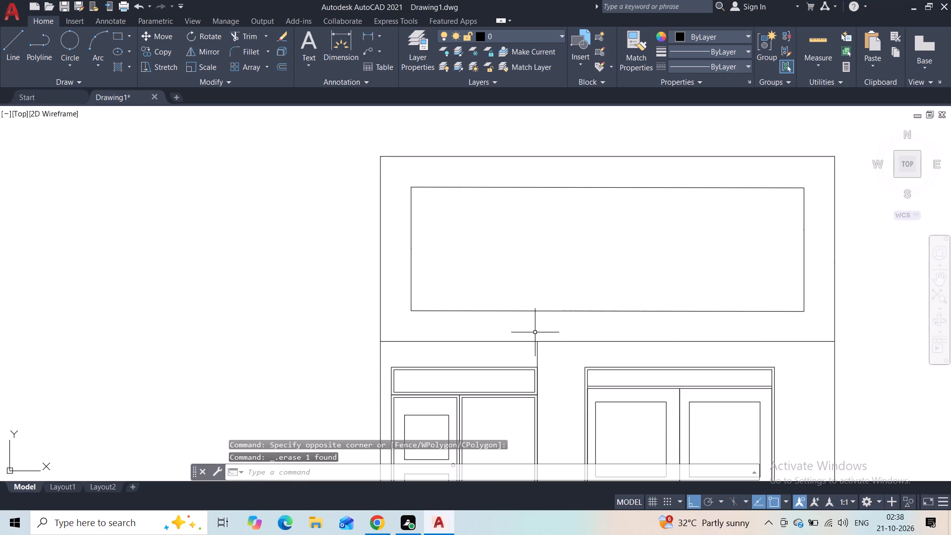
Draw a small two-point circle in the band below the inner rectangle, near the wall line beside the side window.
{"action": "key", "text": "space"}
{"action": "key", "text": "space"}
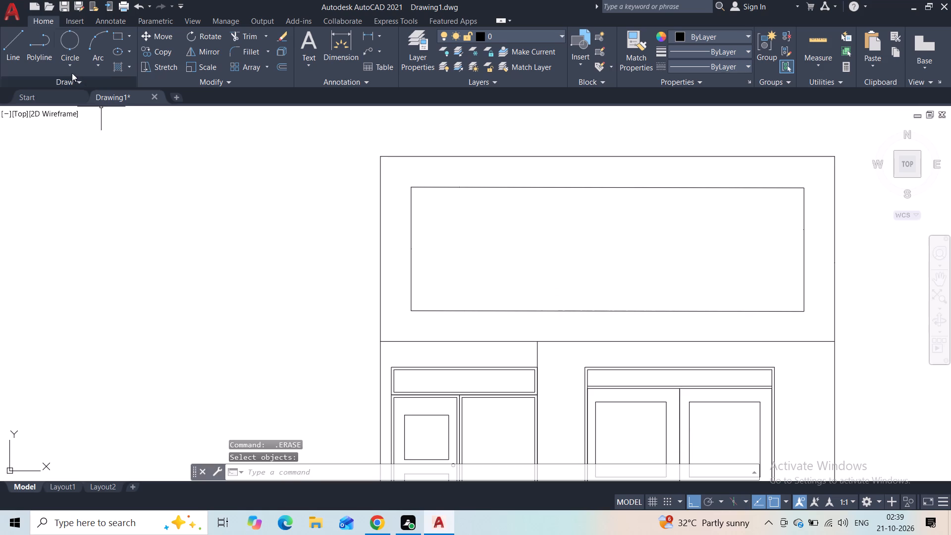
{"action": "left_click", "coordinate": [69, 65]}
{"action": "left_click", "coordinate": [105, 114]}
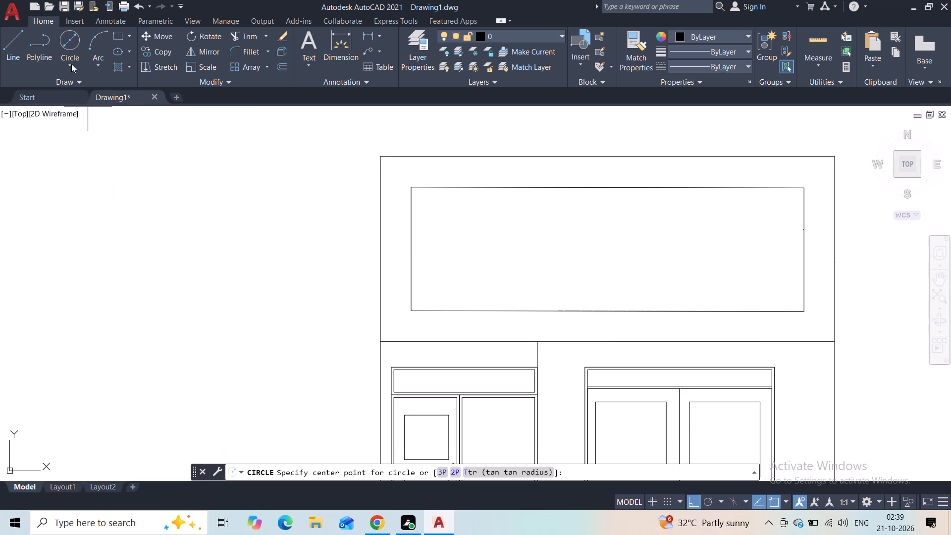
{"action": "left_click", "coordinate": [71, 64]}
{"action": "left_click", "coordinate": [89, 132]}
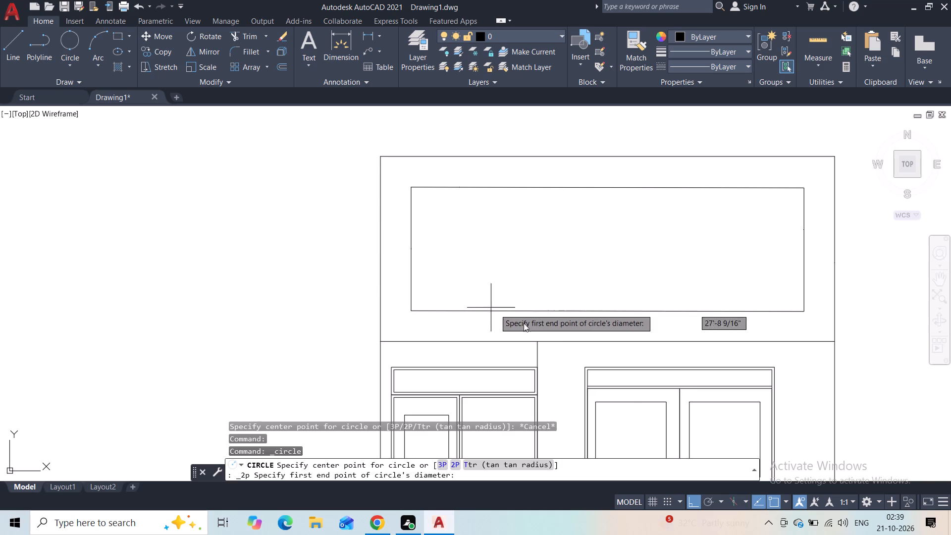
{"action": "scroll", "coordinate": [539, 316], "scroll_direction": "up", "scroll_amount": 1}
{"action": "left_click", "coordinate": [543, 326]}
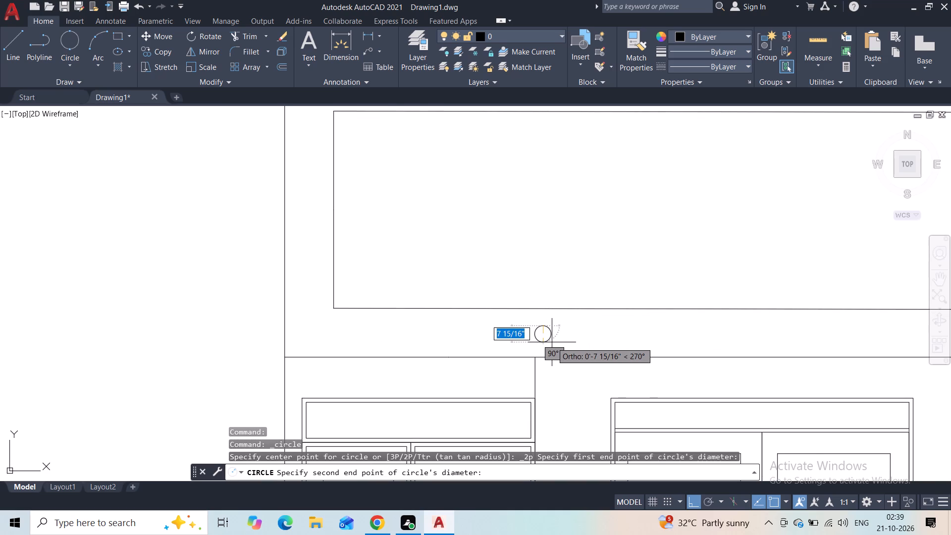
{"action": "left_click", "coordinate": [552, 345]}
Copy the circle horizontally toward the bay-window side at about 4'-3", 8'-8" and 10'-2", plus a fourth copy just beyond.
{"action": "left_click", "coordinate": [559, 322]}
{"action": "left_click", "coordinate": [507, 348]}
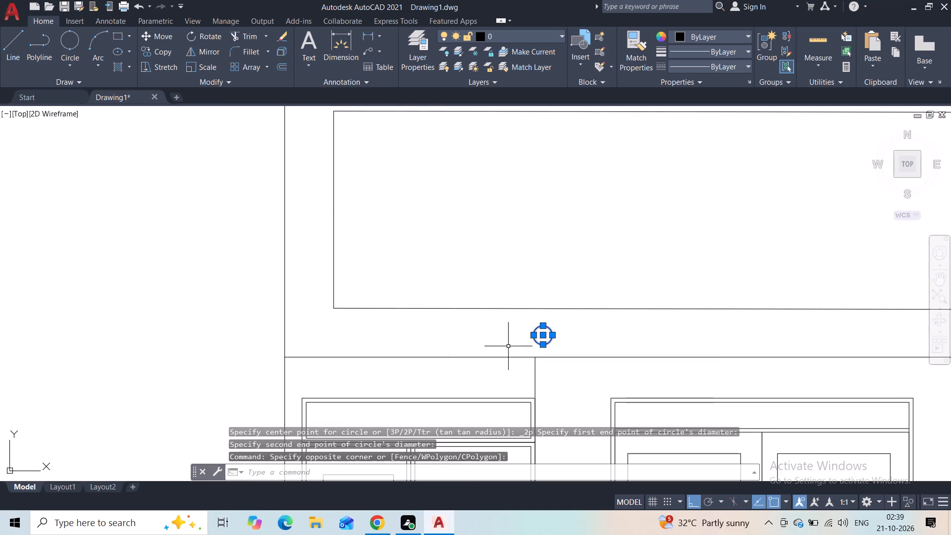
{"action": "left_click", "coordinate": [163, 58]}
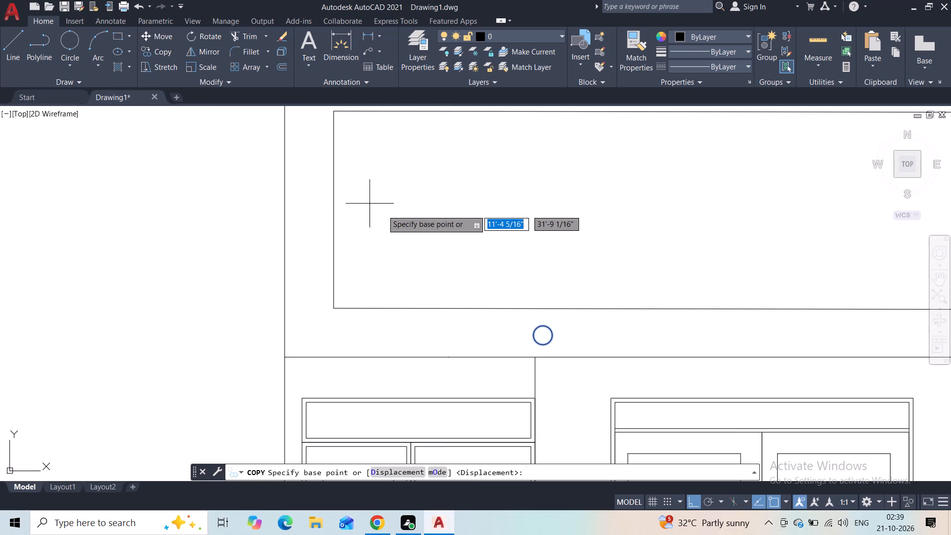
{"action": "left_click", "coordinate": [546, 339]}
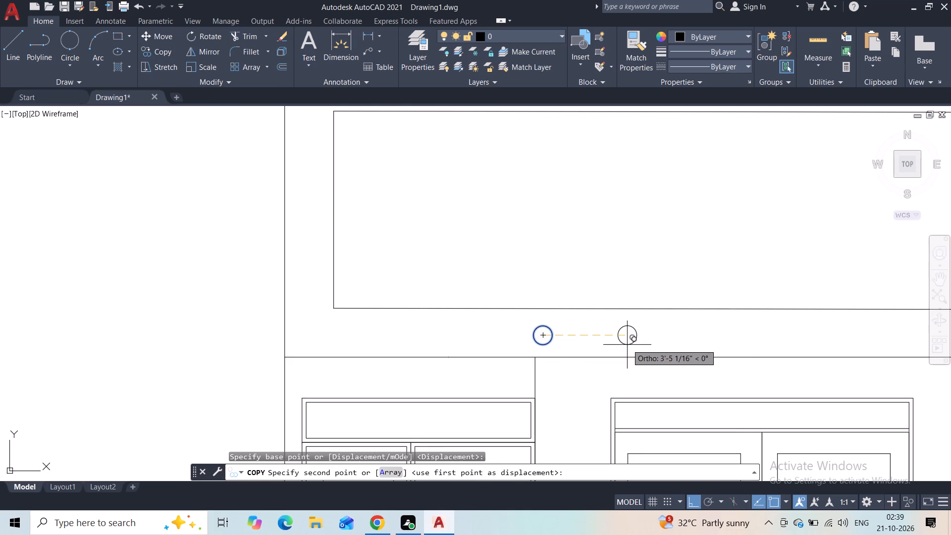
{"action": "middle_click_drag", "start_coordinate": [627, 345], "coordinate": [542, 345]}
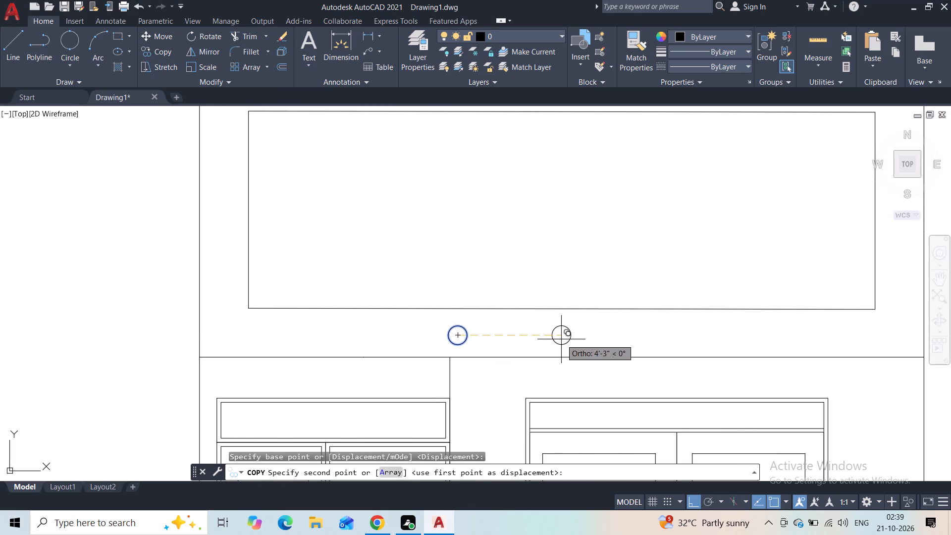
{"action": "left_click", "coordinate": [560, 339]}
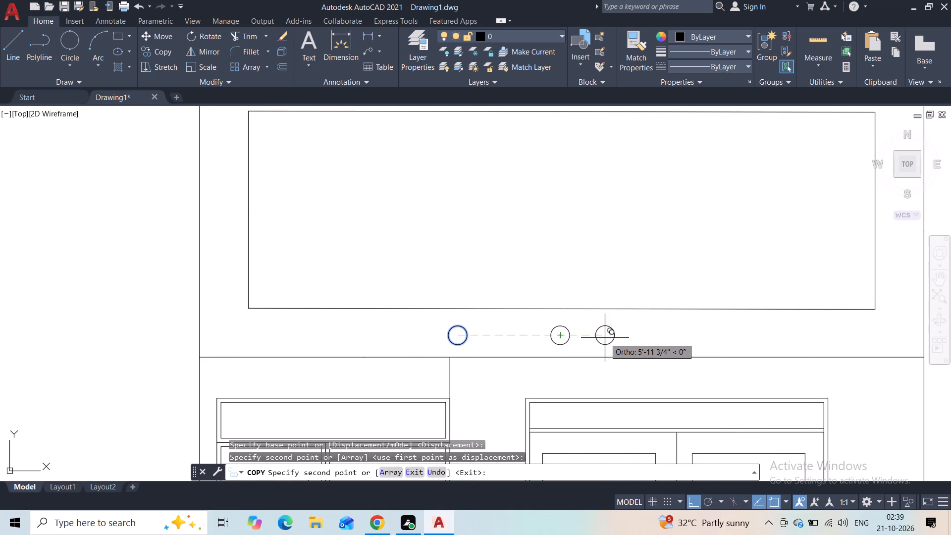
{"action": "left_click", "coordinate": [671, 335]}
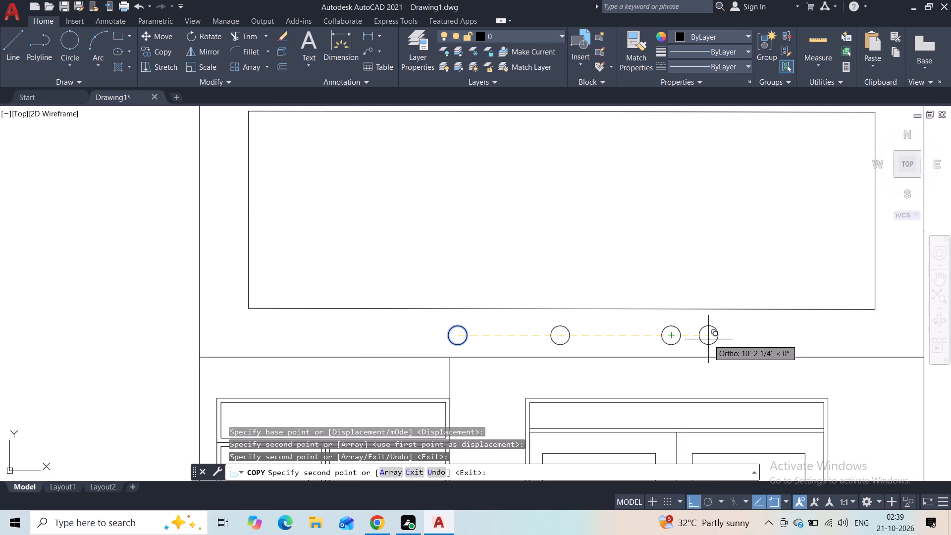
{"action": "left_click", "coordinate": [708, 339]}
{"action": "left_click", "coordinate": [748, 338]}
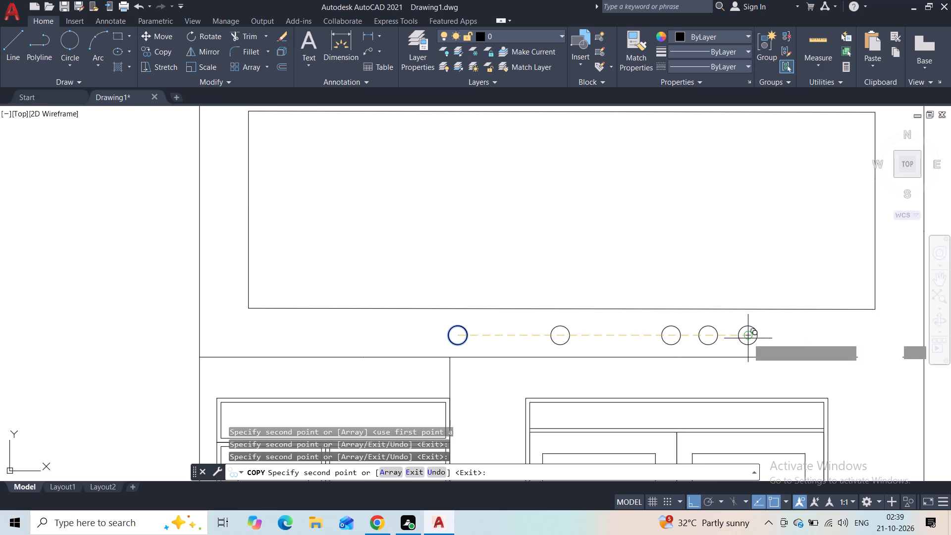
{"action": "key", "text": "Escape"}
Copy the second circle of the lower row straight up about 9'-11" into the band above the inner rectangle.
{"action": "scroll", "coordinate": [713, 290], "scroll_direction": "down", "scroll_amount": 2}
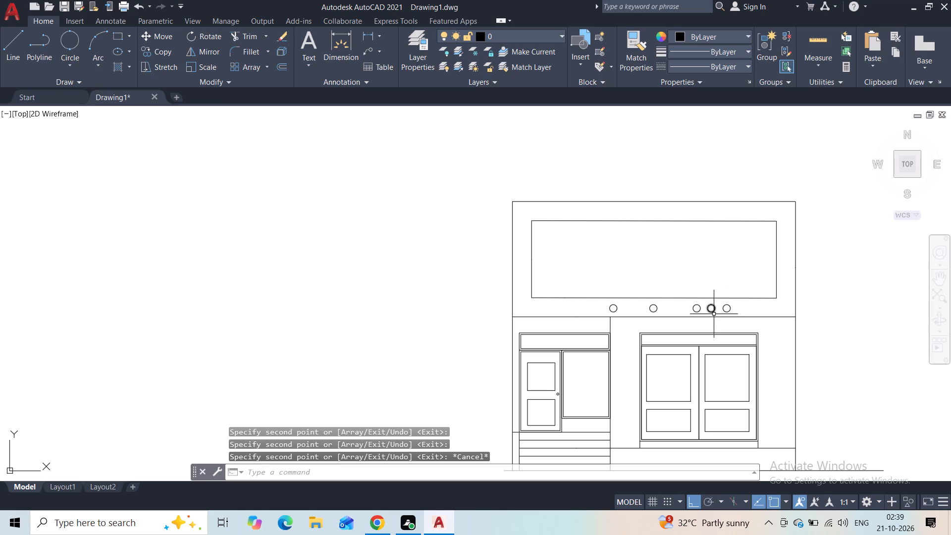
{"action": "left_click", "coordinate": [658, 303]}
{"action": "left_click", "coordinate": [651, 313]}
{"action": "scroll", "coordinate": [650, 313], "scroll_direction": "up", "scroll_amount": 2}
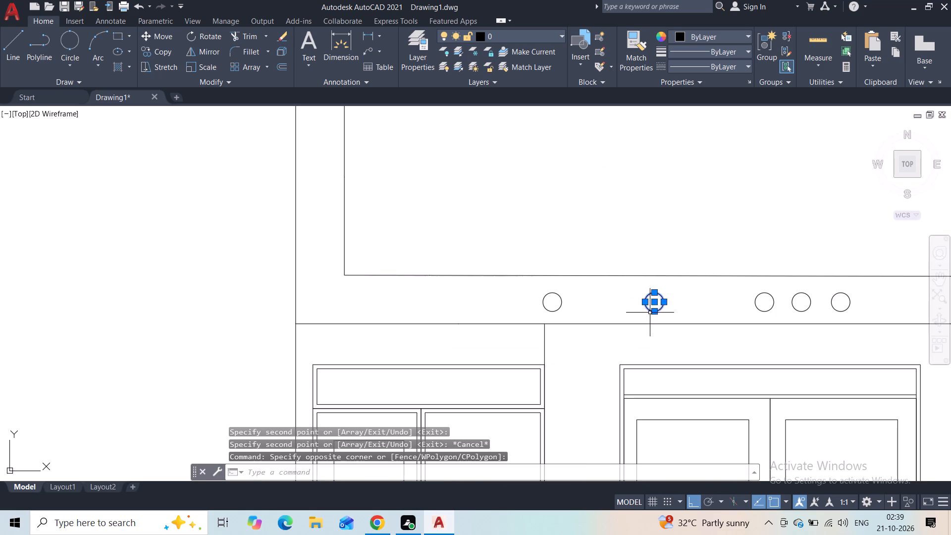
{"action": "left_click", "coordinate": [157, 53]}
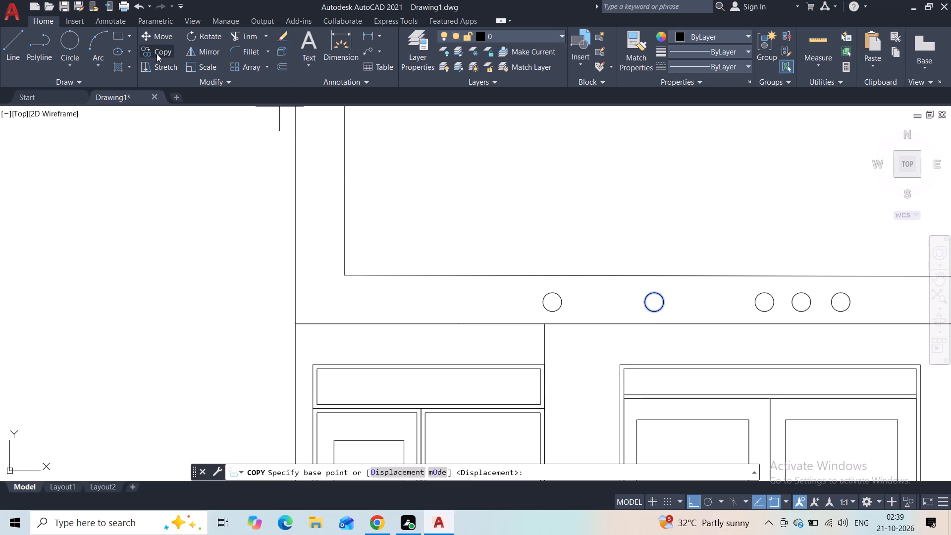
{"action": "left_click", "coordinate": [656, 304]}
{"action": "middle_click_drag", "start_coordinate": [649, 243], "coordinate": [635, 401]}
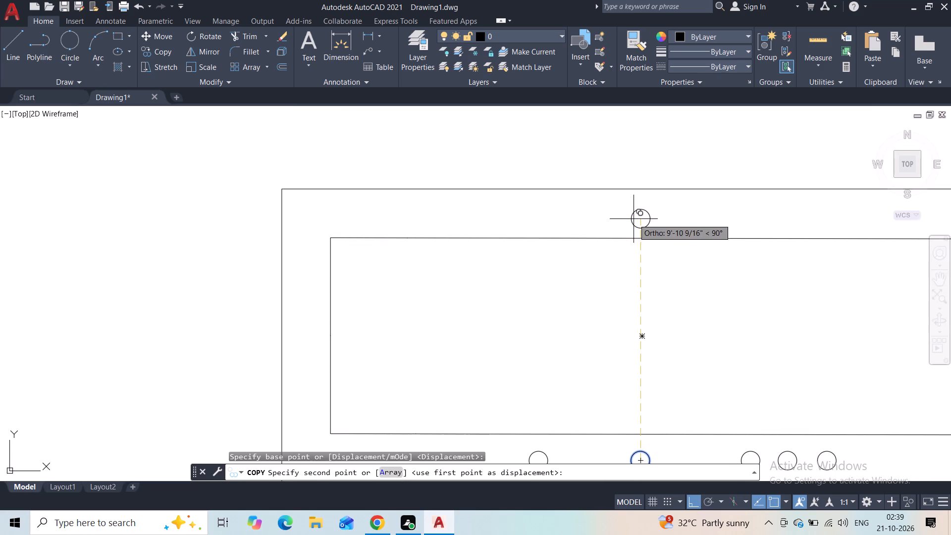
{"action": "left_click", "coordinate": [634, 216]}
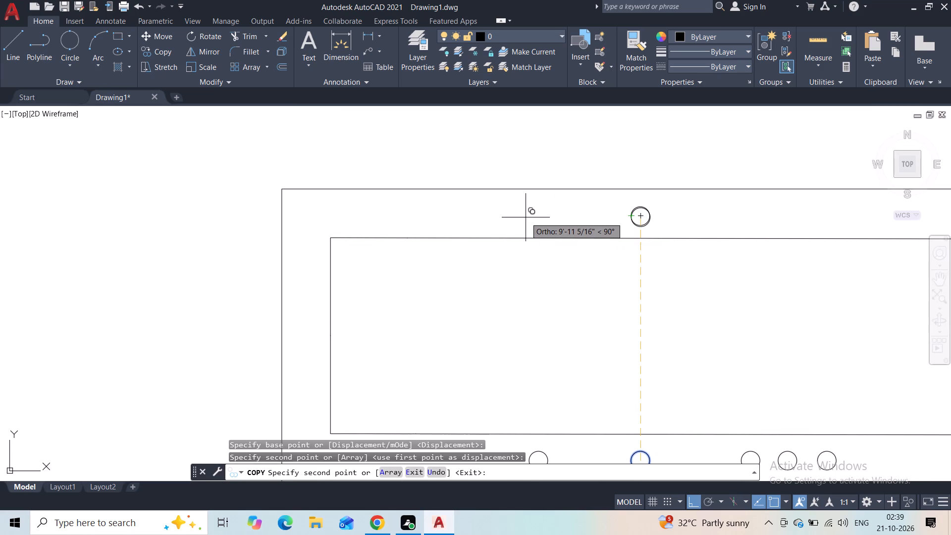
{"action": "key", "text": "Escape"}
Copy the lower row's first circle into the upper band, directly above and again beyond the existing upper circle, level with it.
{"action": "middle_click_drag", "start_coordinate": [586, 321], "coordinate": [587, 297]}
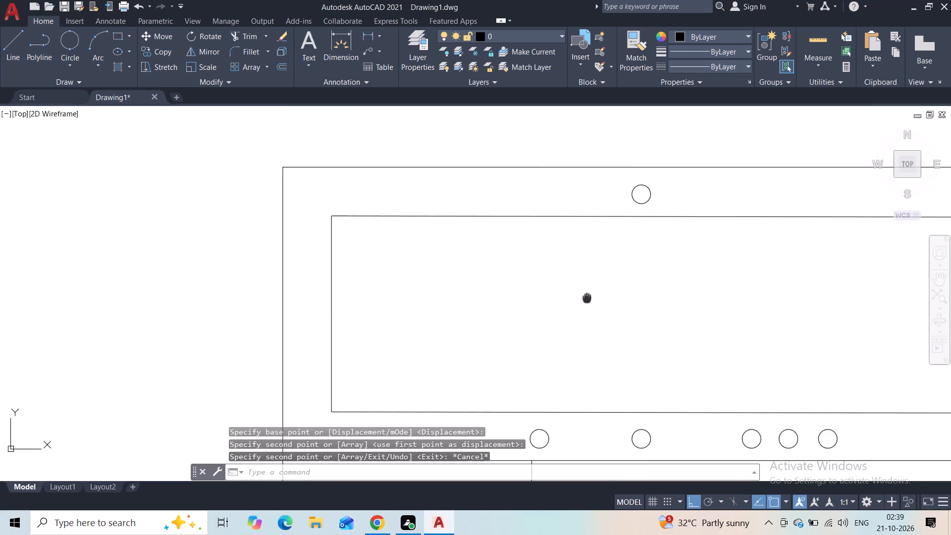
{"action": "middle_click_drag", "start_coordinate": [587, 297], "coordinate": [587, 262]}
{"action": "left_click", "coordinate": [566, 402]}
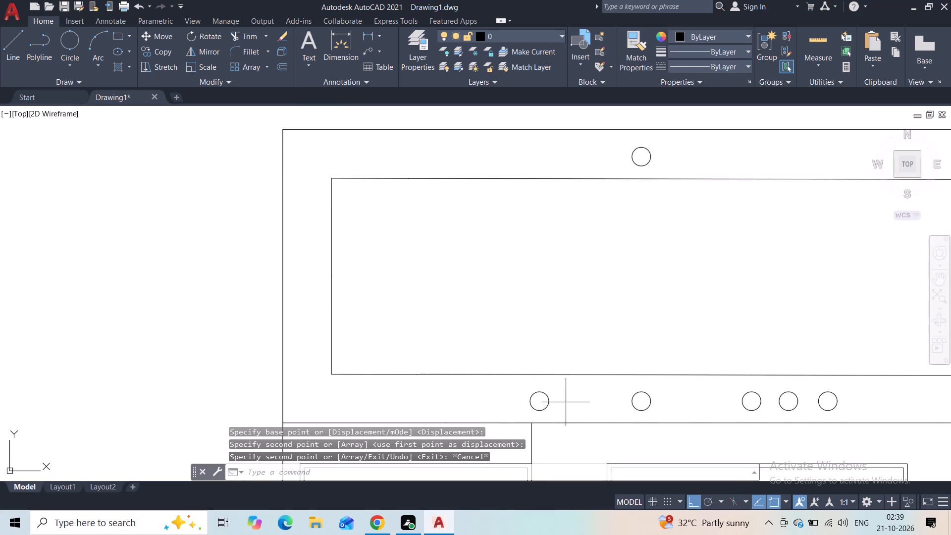
{"action": "left_click", "coordinate": [514, 399]}
{"action": "left_click", "coordinate": [166, 55]}
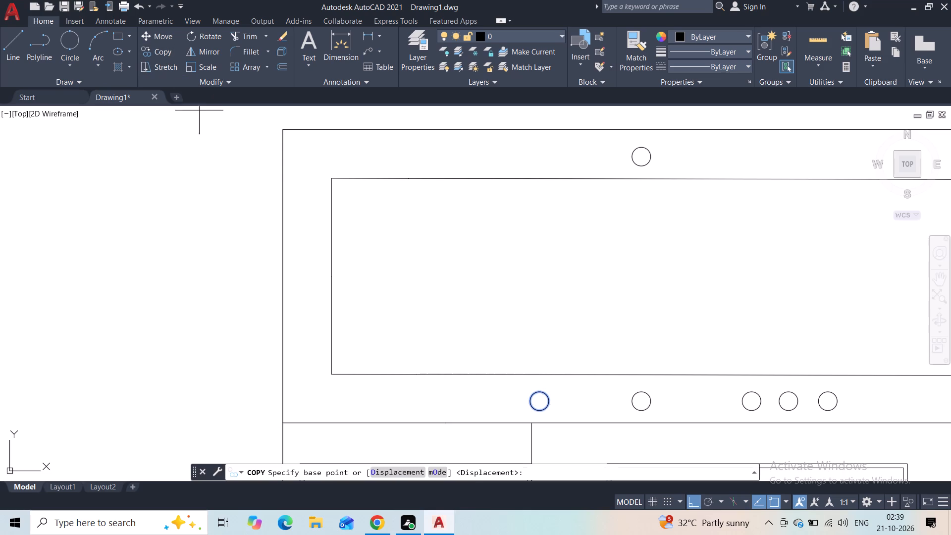
{"action": "left_click", "coordinate": [539, 399]}
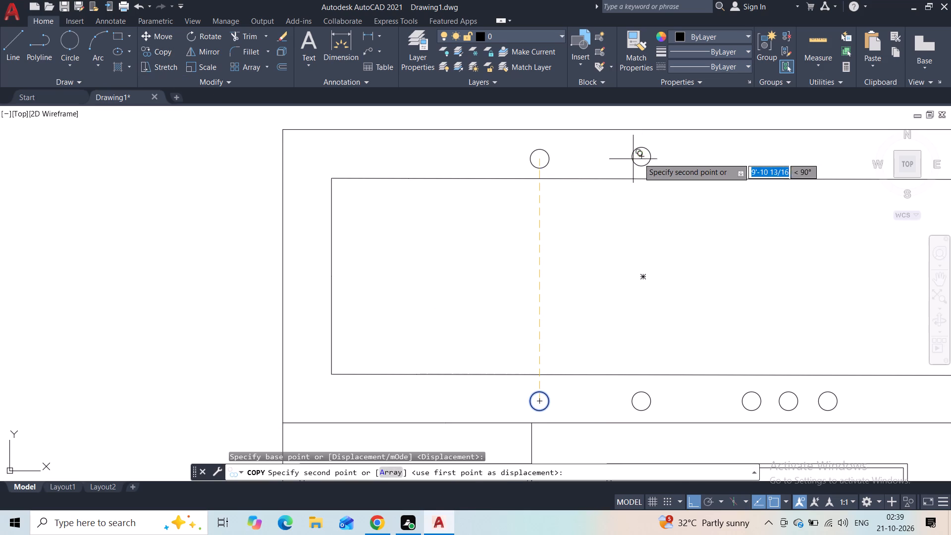
{"action": "left_click", "coordinate": [539, 157]}
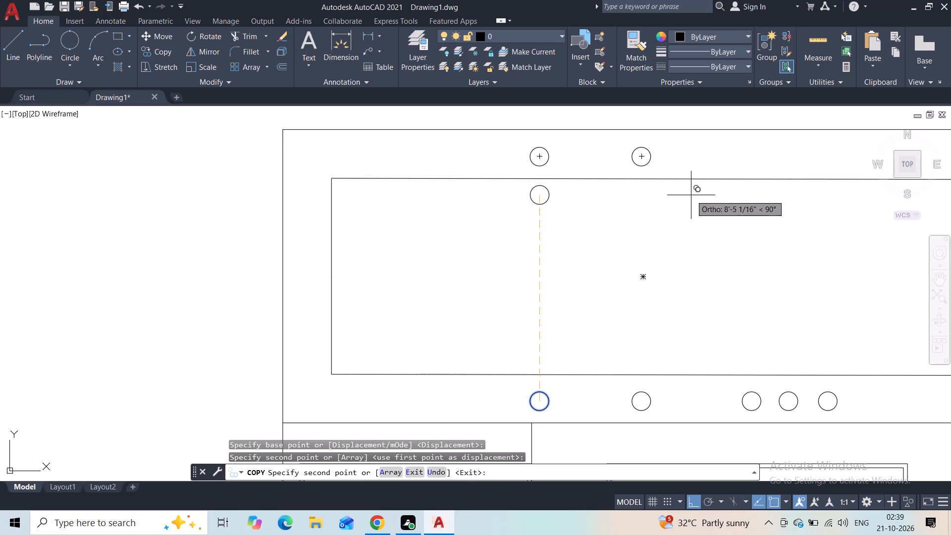
{"action": "key", "text": "F8"}
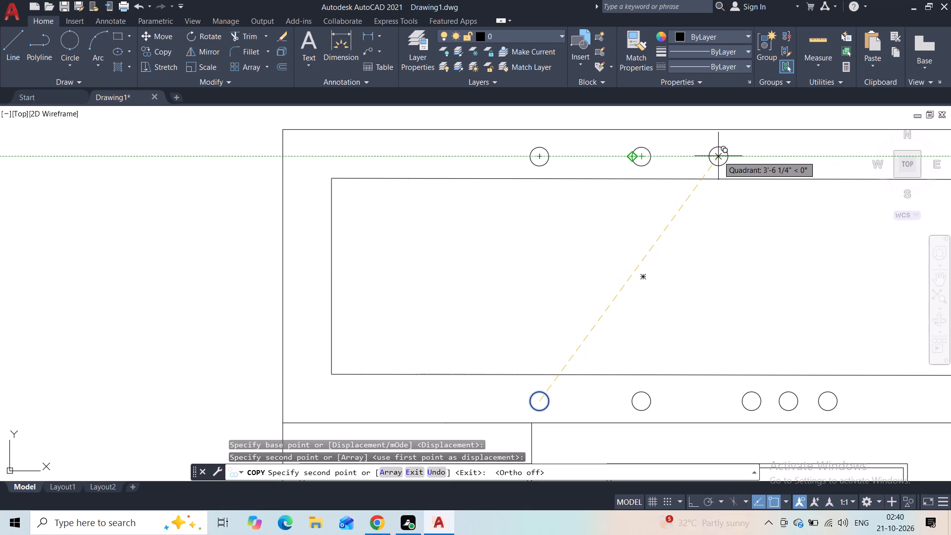
{"action": "left_click", "coordinate": [718, 157]}
{"action": "key", "text": "Escape"}
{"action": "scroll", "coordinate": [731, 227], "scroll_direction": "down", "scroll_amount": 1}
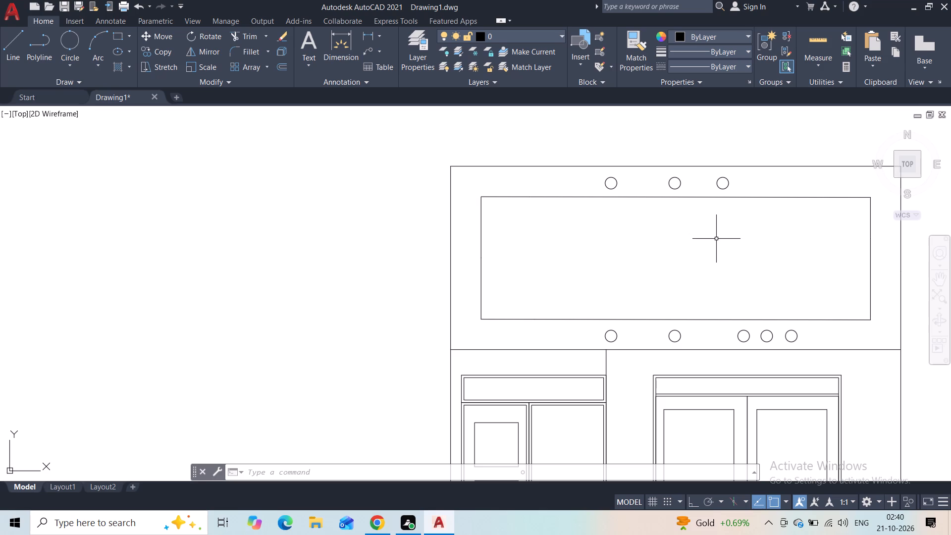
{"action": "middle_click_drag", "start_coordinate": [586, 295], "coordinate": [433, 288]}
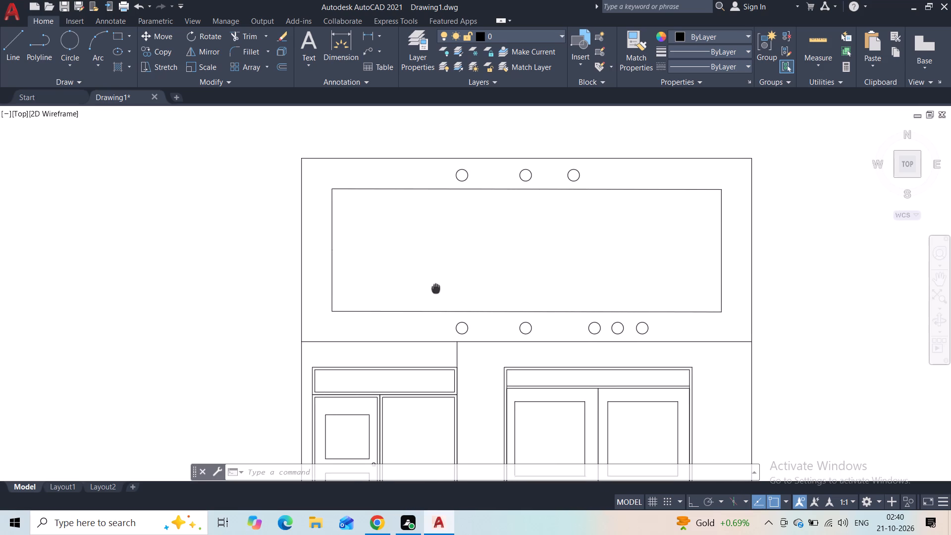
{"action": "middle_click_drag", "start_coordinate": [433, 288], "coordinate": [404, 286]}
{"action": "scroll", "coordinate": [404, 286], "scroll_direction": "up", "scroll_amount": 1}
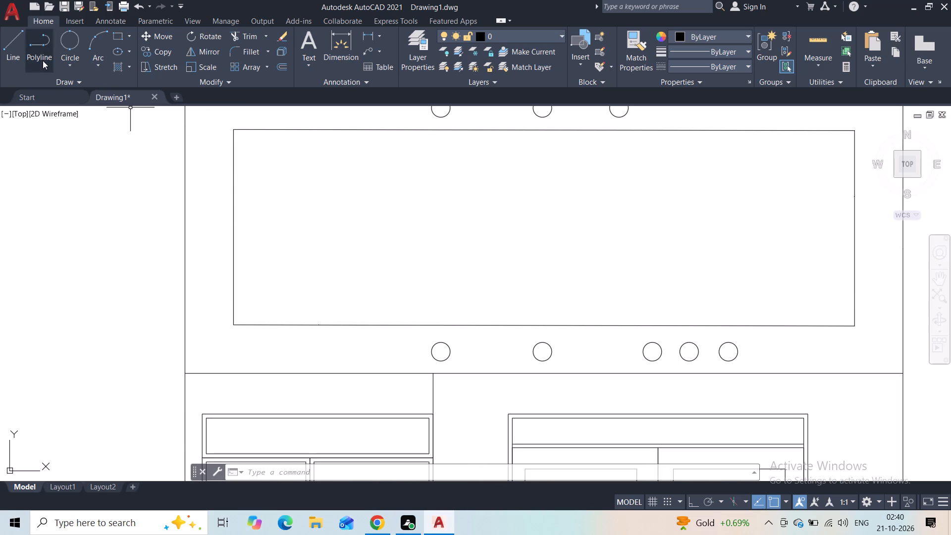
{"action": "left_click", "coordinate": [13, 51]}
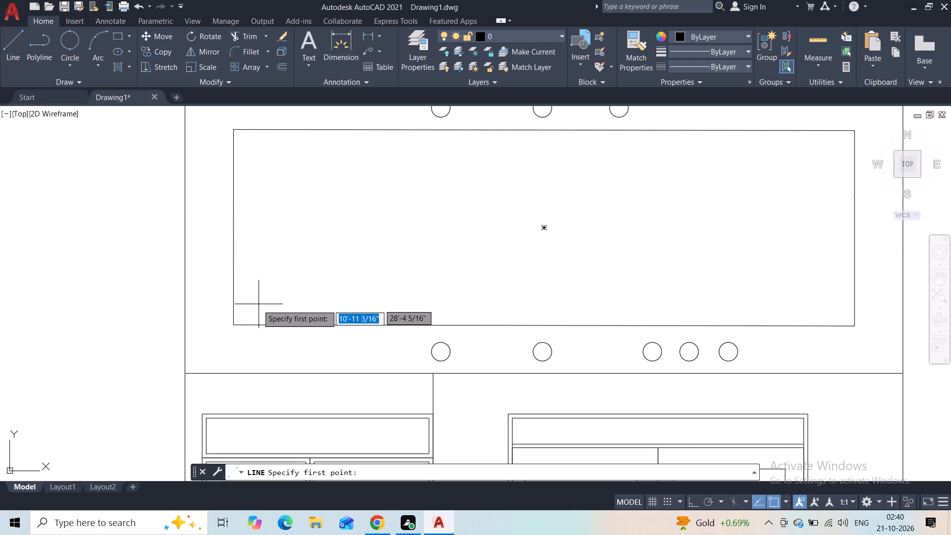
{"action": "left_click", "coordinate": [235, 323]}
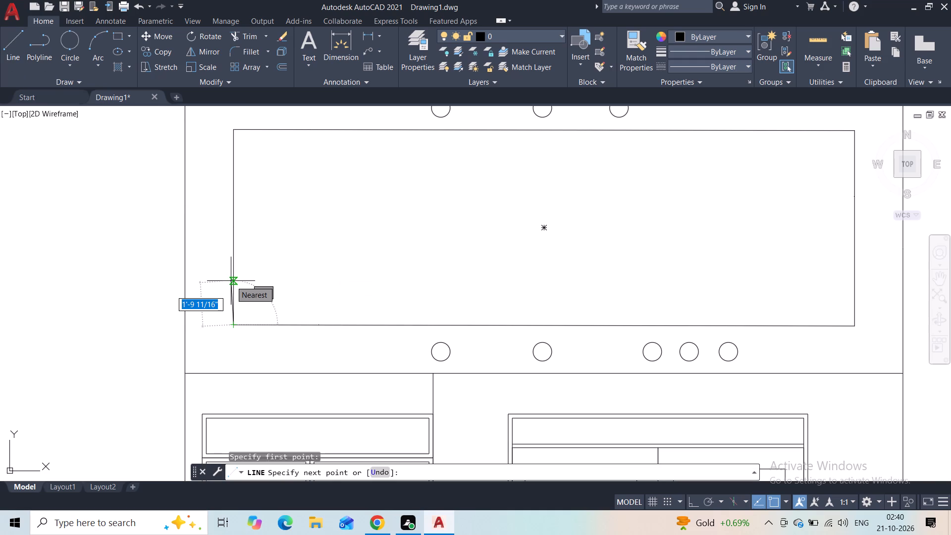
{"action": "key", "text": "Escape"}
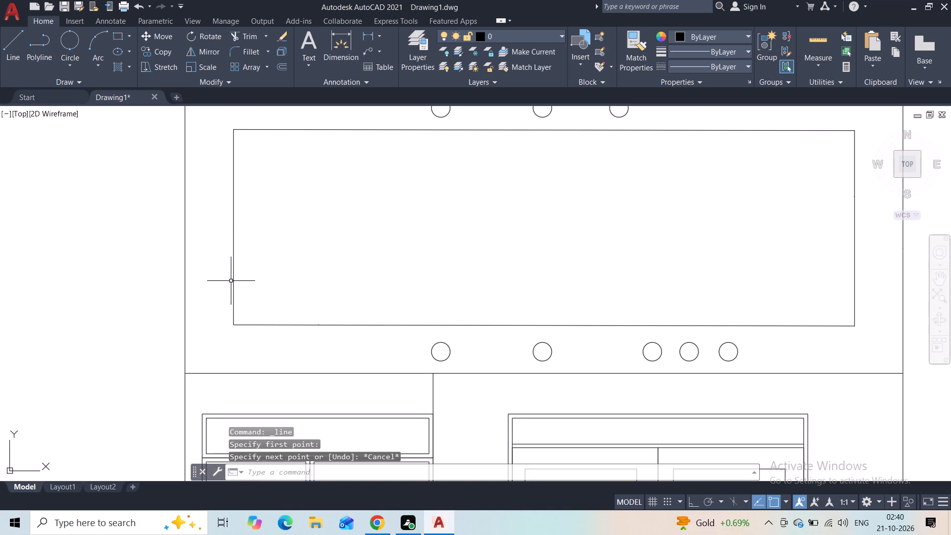
Draw a line from the inner rectangle's lower door-side corner 2' up its edge, continuing horizontally across to the opposite edge.
{"action": "left_click", "coordinate": [9, 50]}
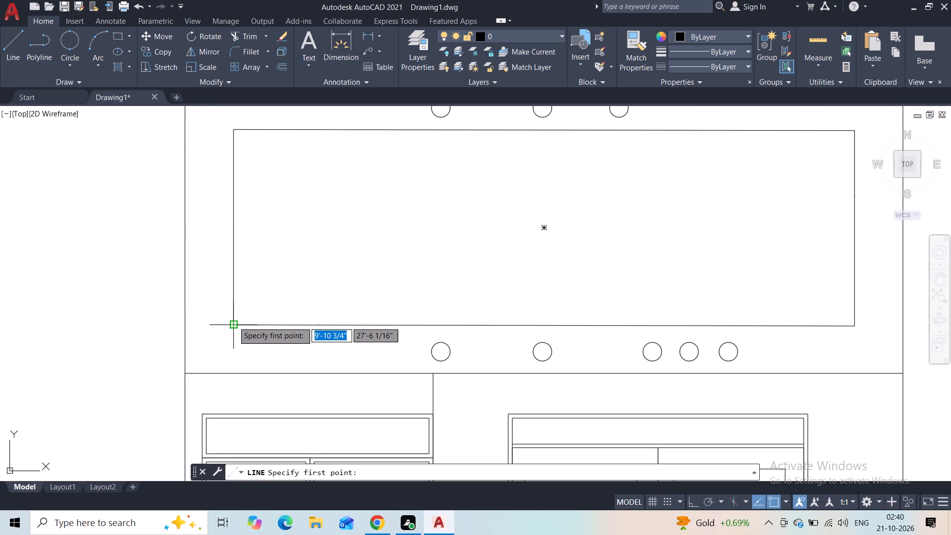
{"action": "key", "text": "F8"}
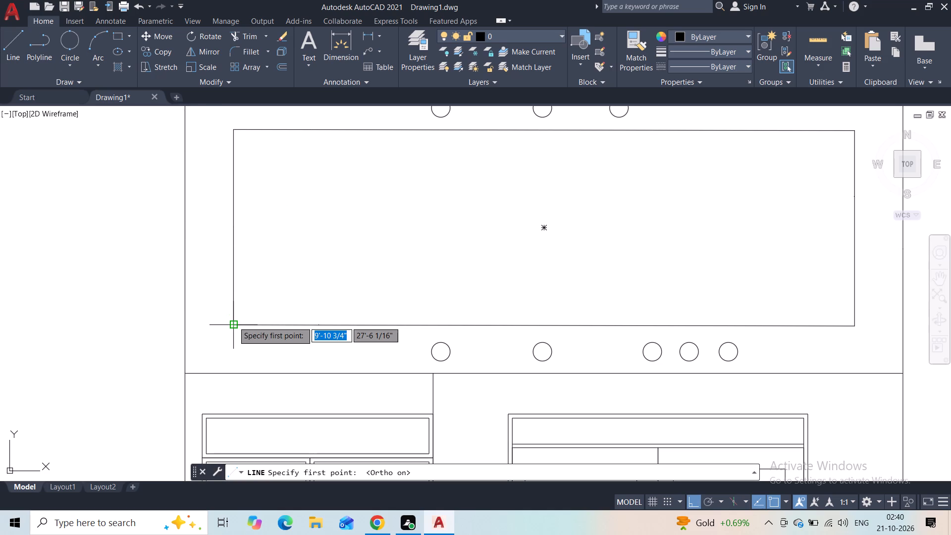
{"action": "left_click", "coordinate": [235, 324]}
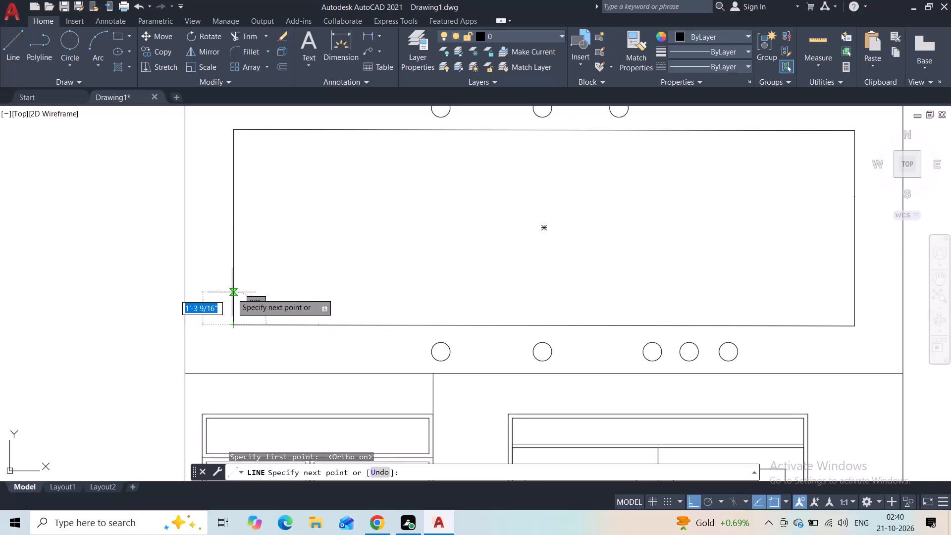
{"action": "key", "text": "2"}
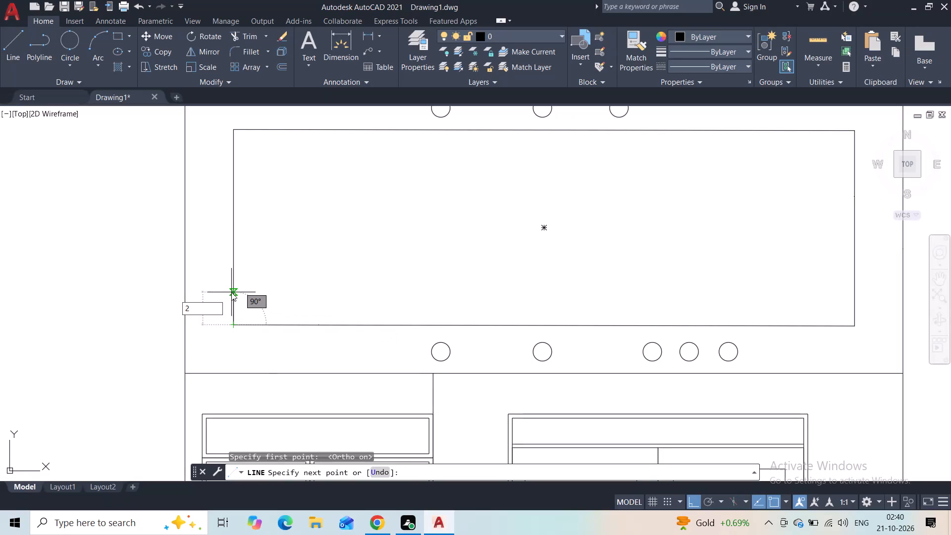
{"action": "key", "text": "apostrophe"}
{"action": "key", "text": "Return"}
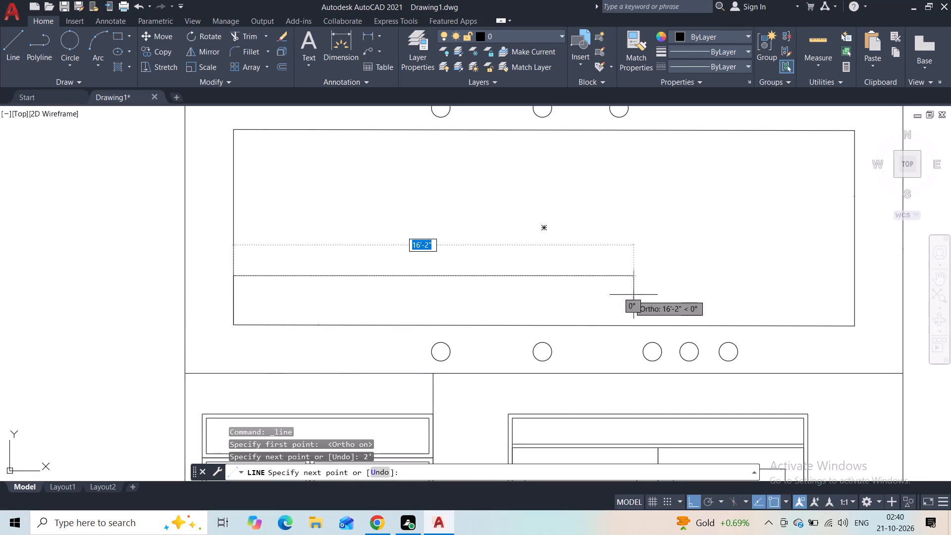
{"action": "left_click", "coordinate": [852, 279]}
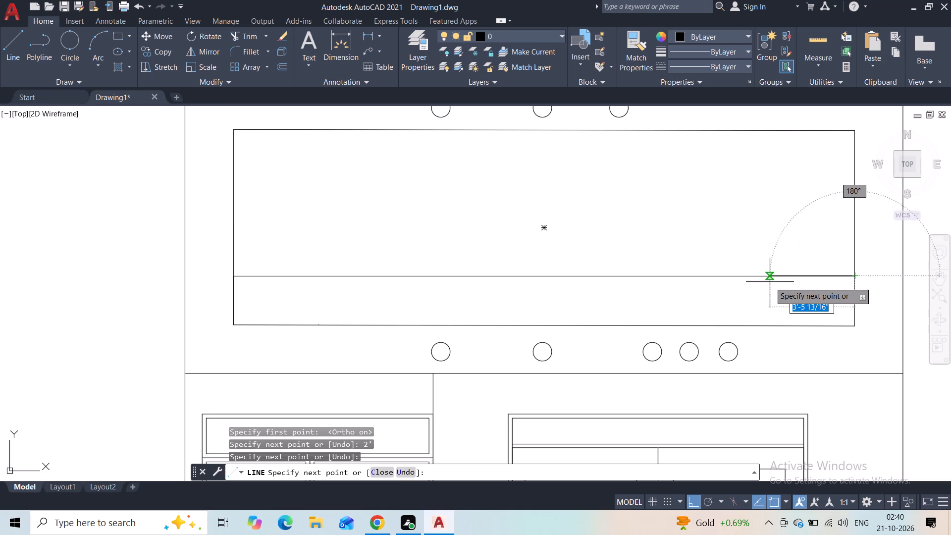
{"action": "key", "text": "Escape"}
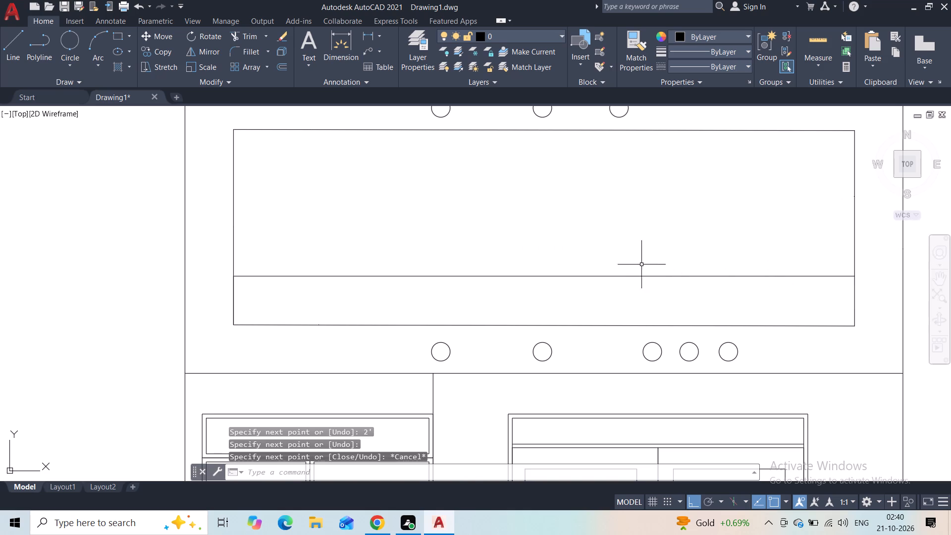
Offset the horizontal divider line in the inner rectangle 1" upward.
{"action": "left_click", "coordinate": [636, 261]}
{"action": "left_click", "coordinate": [624, 288]}
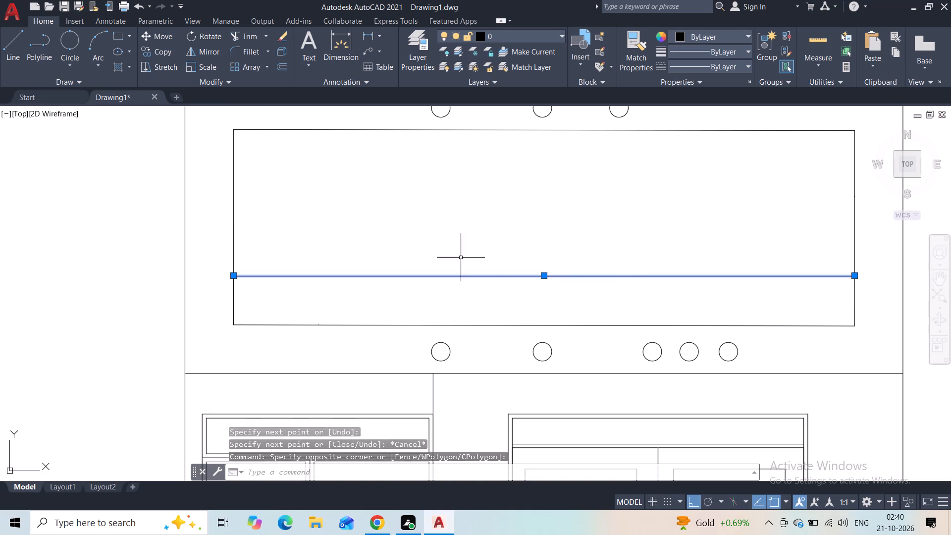
{"action": "left_click", "coordinate": [277, 64]}
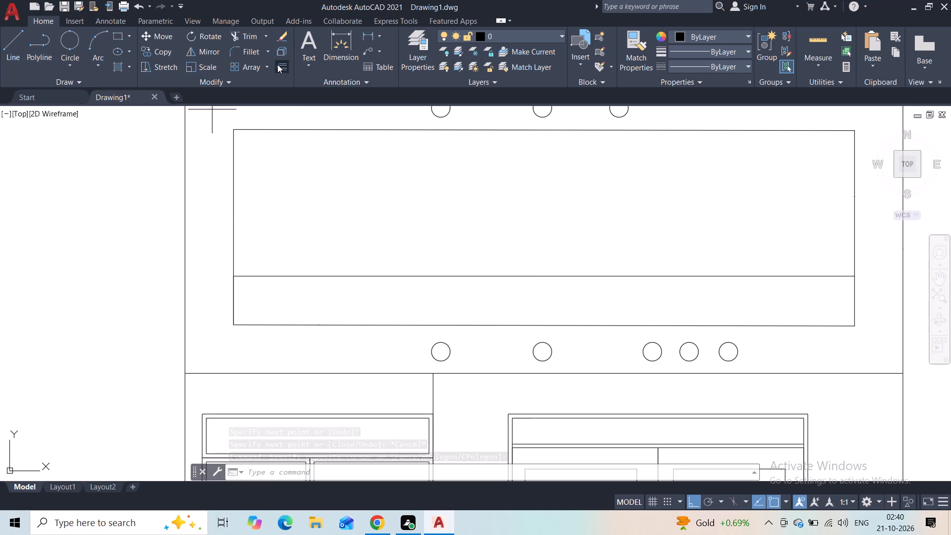
{"action": "type", "text": "1\""}
{"action": "key", "text": "Return"}
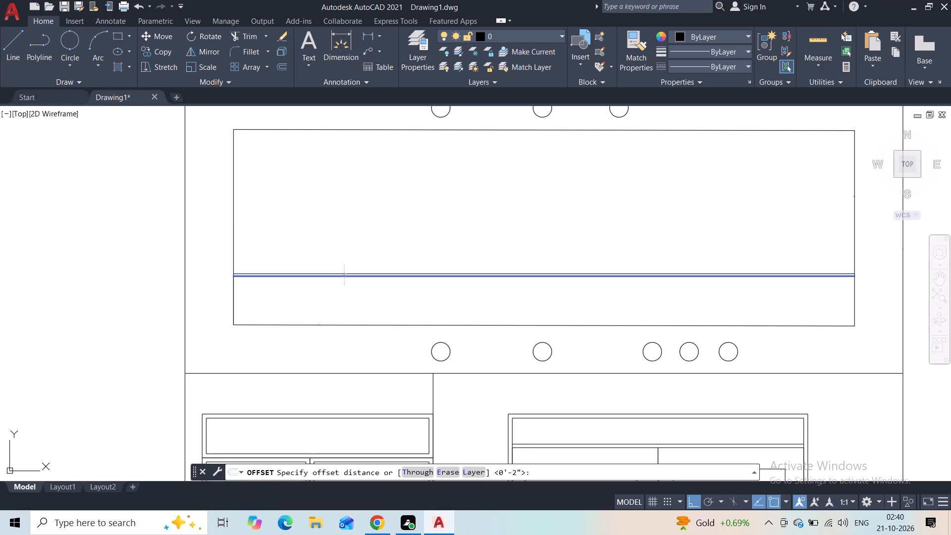
{"action": "left_click", "coordinate": [344, 187]}
{"action": "key", "text": "Escape"}
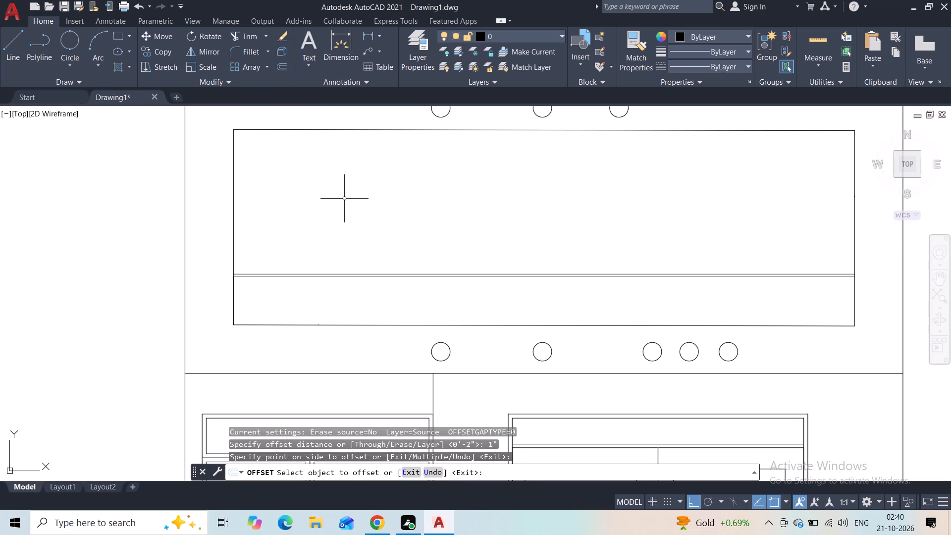
Draw a vertical line from the lower divider line down to the inner rectangle's bottom edge, near its door-side edge.
{"action": "middle_click_drag", "start_coordinate": [303, 218], "coordinate": [311, 186]}
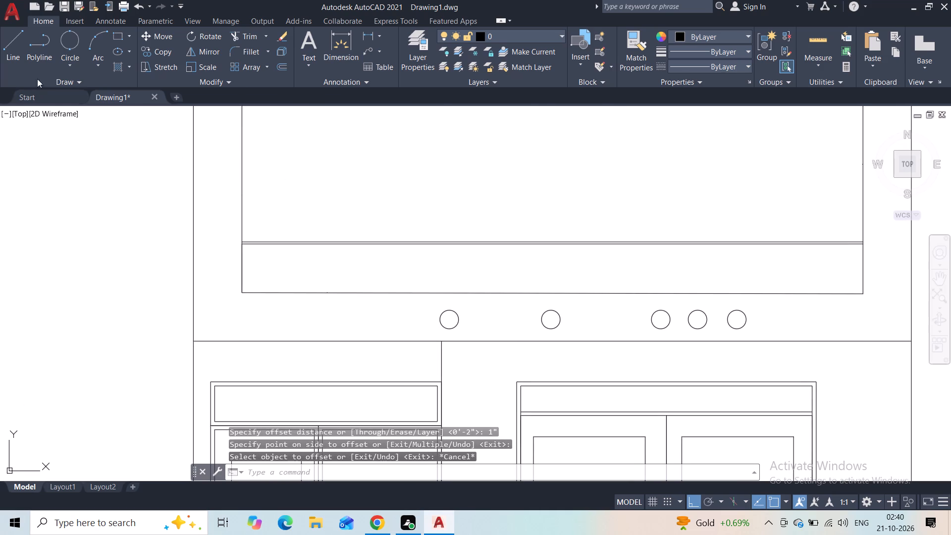
{"action": "left_click", "coordinate": [4, 51]}
{"action": "scroll", "coordinate": [246, 262], "scroll_direction": "up", "scroll_amount": 3}
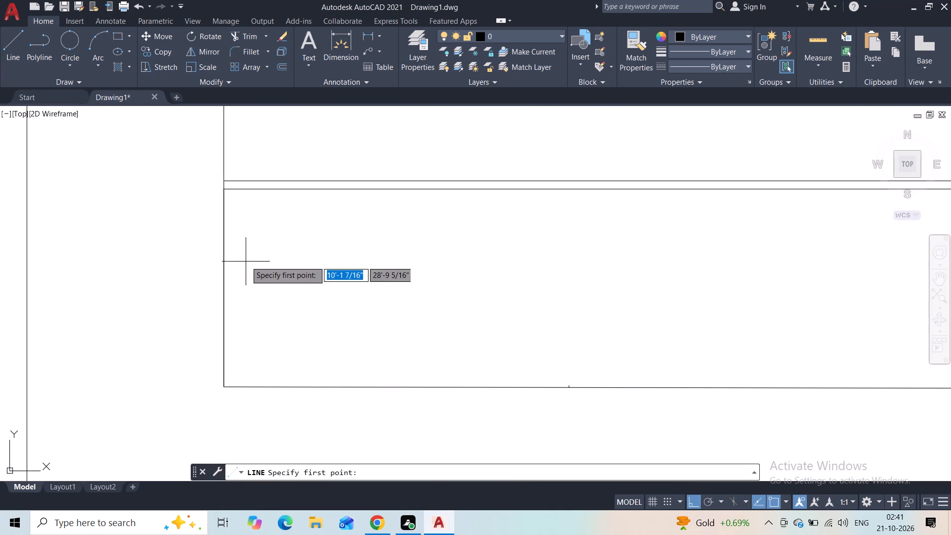
{"action": "left_click", "coordinate": [267, 192]}
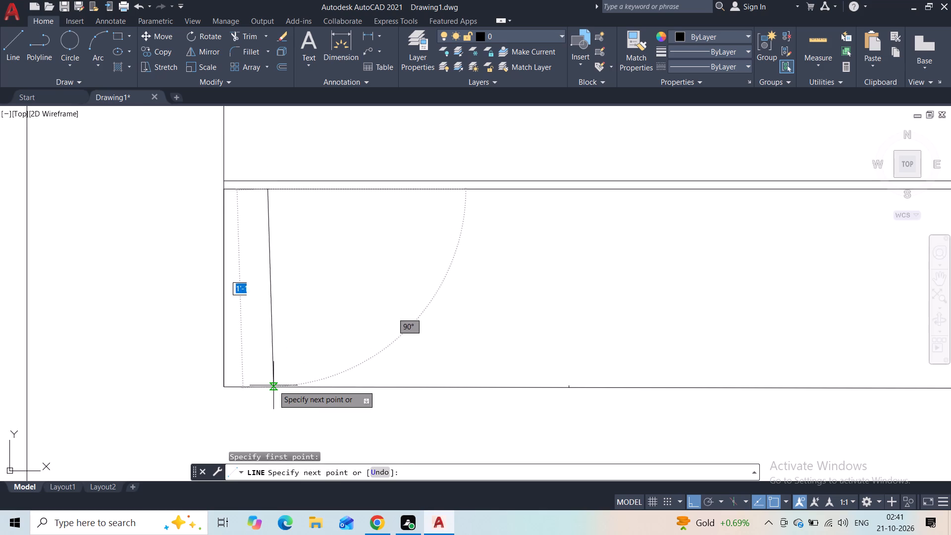
{"action": "left_click", "coordinate": [271, 385]}
{"action": "key", "text": "Escape"}
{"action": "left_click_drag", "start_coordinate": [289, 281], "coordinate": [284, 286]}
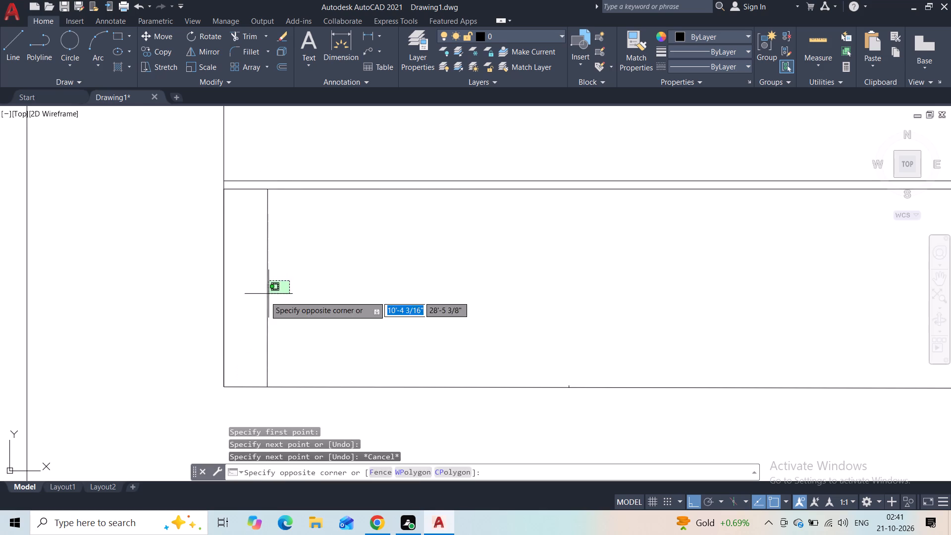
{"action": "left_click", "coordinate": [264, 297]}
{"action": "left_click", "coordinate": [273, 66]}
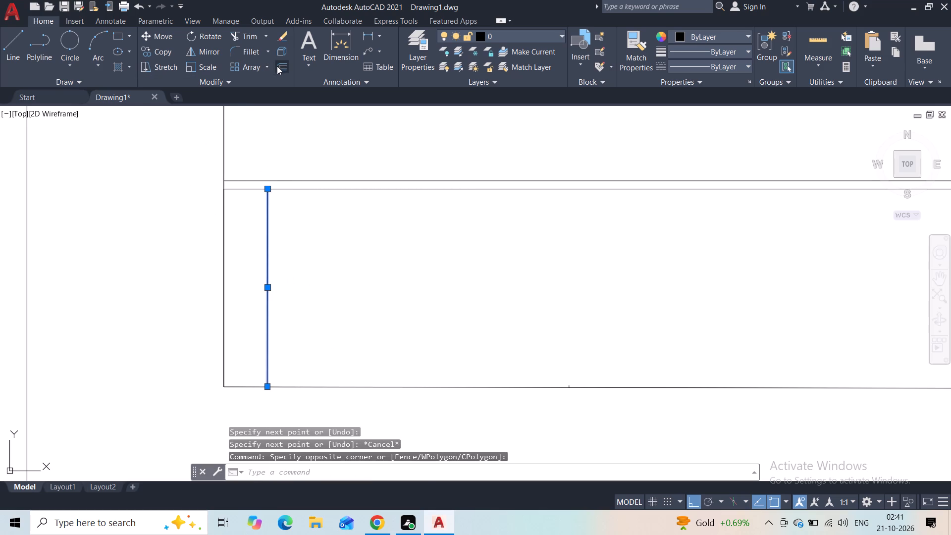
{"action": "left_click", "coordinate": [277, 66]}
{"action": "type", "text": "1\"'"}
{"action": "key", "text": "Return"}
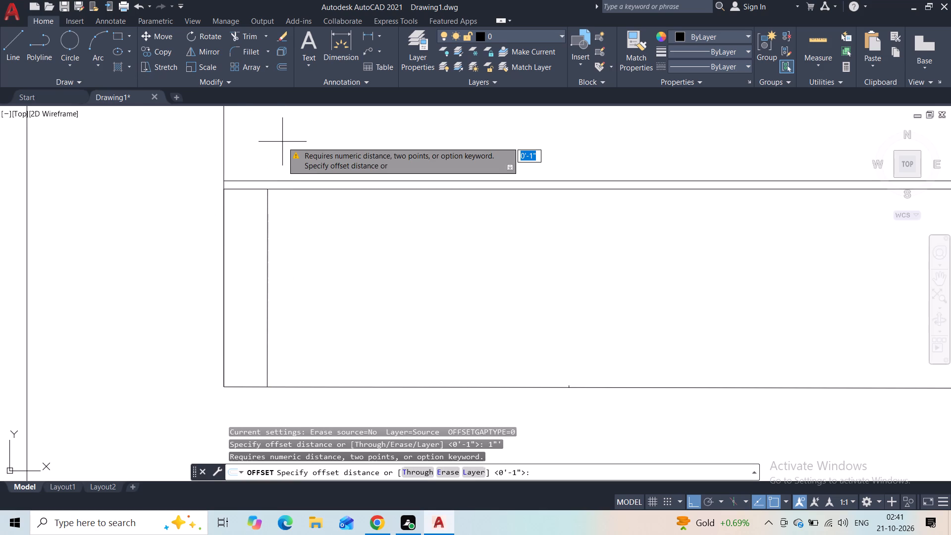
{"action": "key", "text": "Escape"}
Offset the short vertical line 1" toward the middle of the inner rectangle to form a thin post.
{"action": "left_click", "coordinate": [279, 269]}
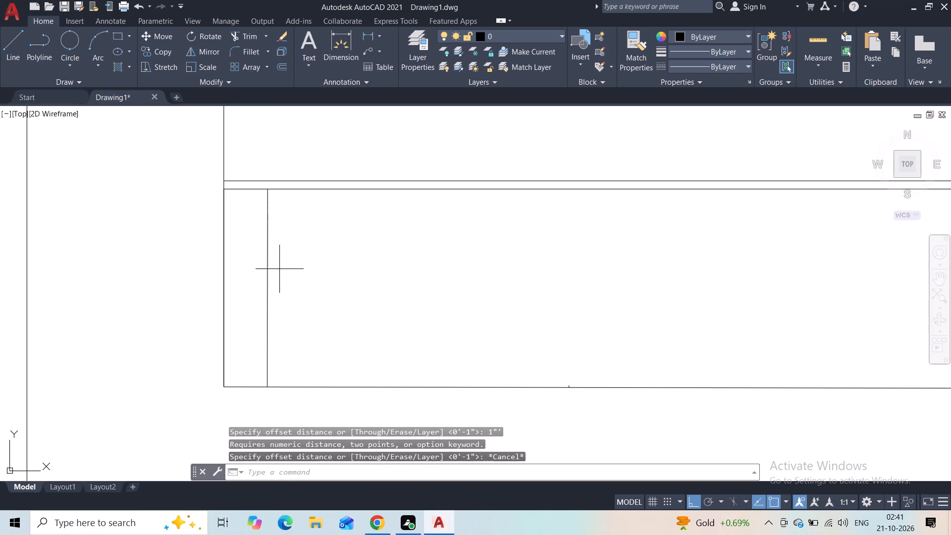
{"action": "left_click", "coordinate": [257, 289]}
{"action": "left_click", "coordinate": [285, 68]}
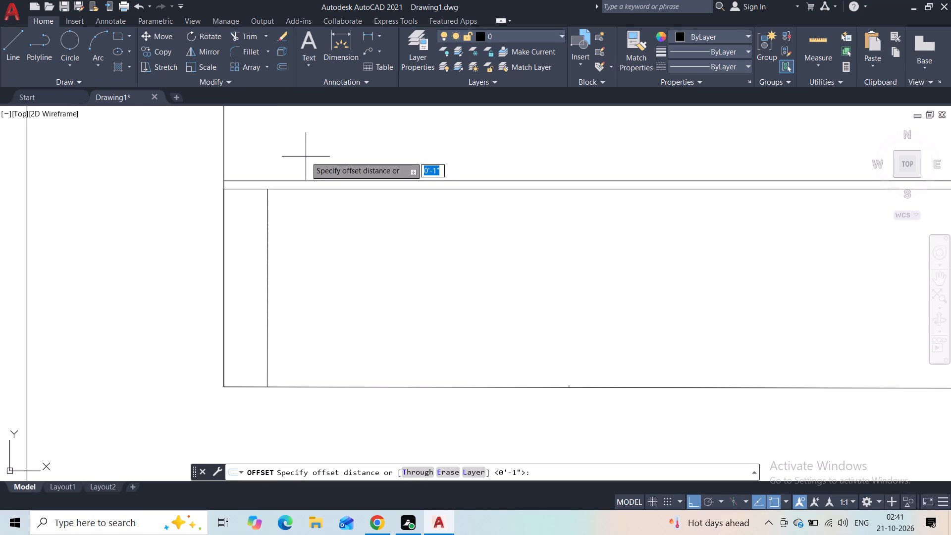
{"action": "type", "text": "1\""}
{"action": "key", "text": "Return"}
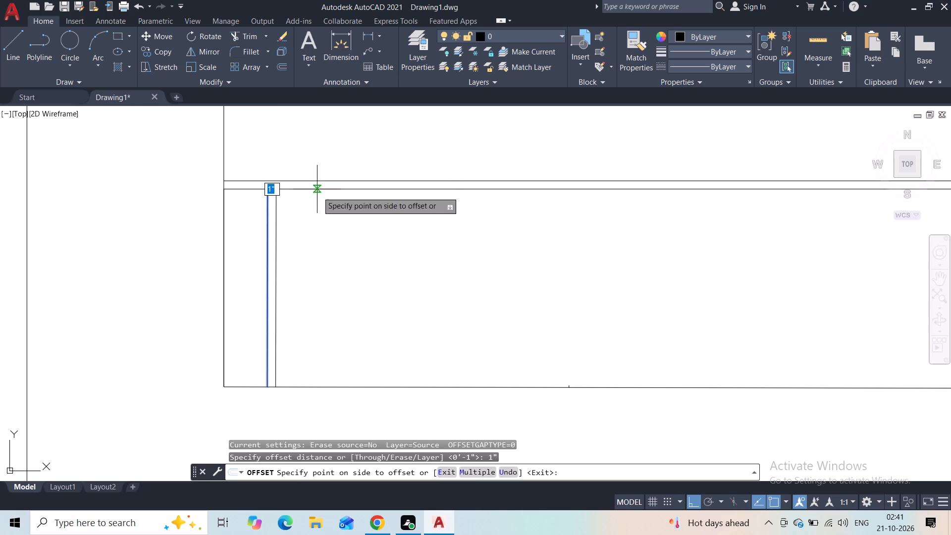
{"action": "left_click", "coordinate": [317, 213]}
{"action": "key", "text": "Escape"}
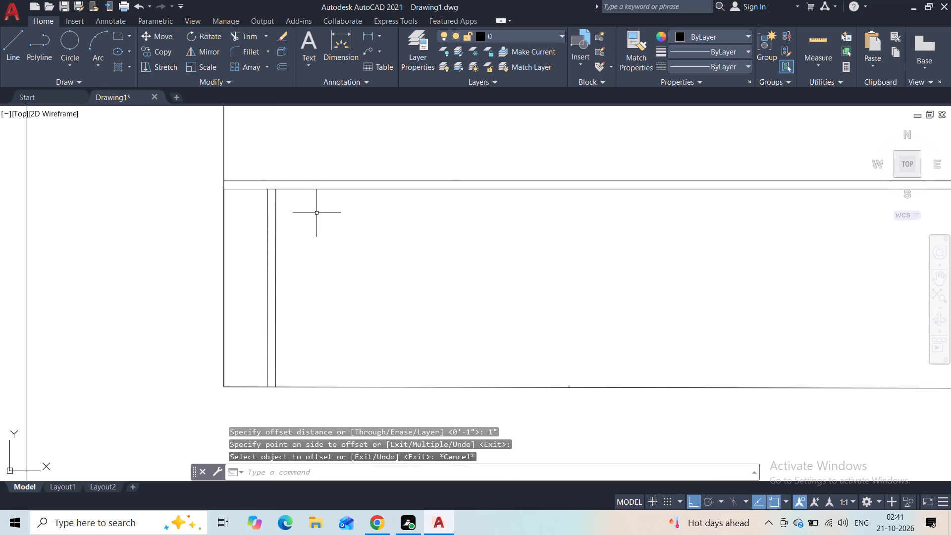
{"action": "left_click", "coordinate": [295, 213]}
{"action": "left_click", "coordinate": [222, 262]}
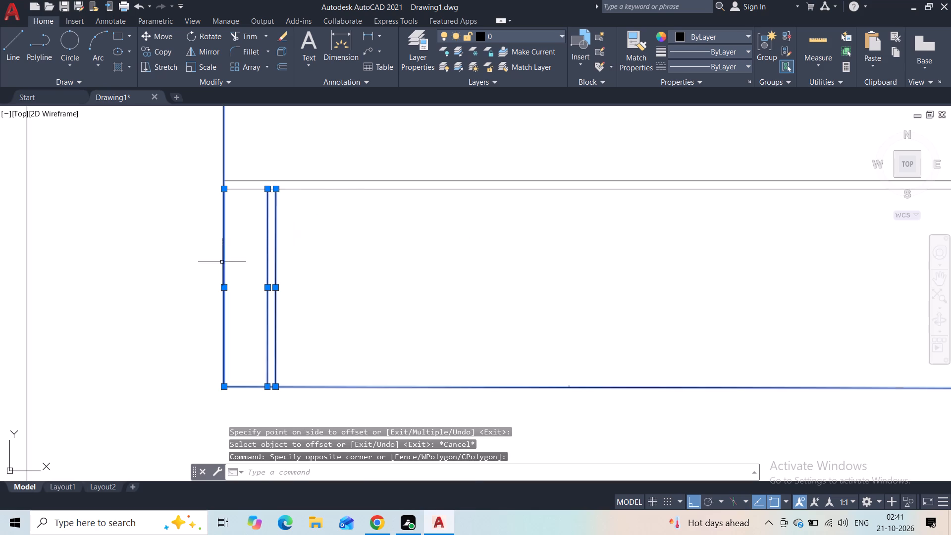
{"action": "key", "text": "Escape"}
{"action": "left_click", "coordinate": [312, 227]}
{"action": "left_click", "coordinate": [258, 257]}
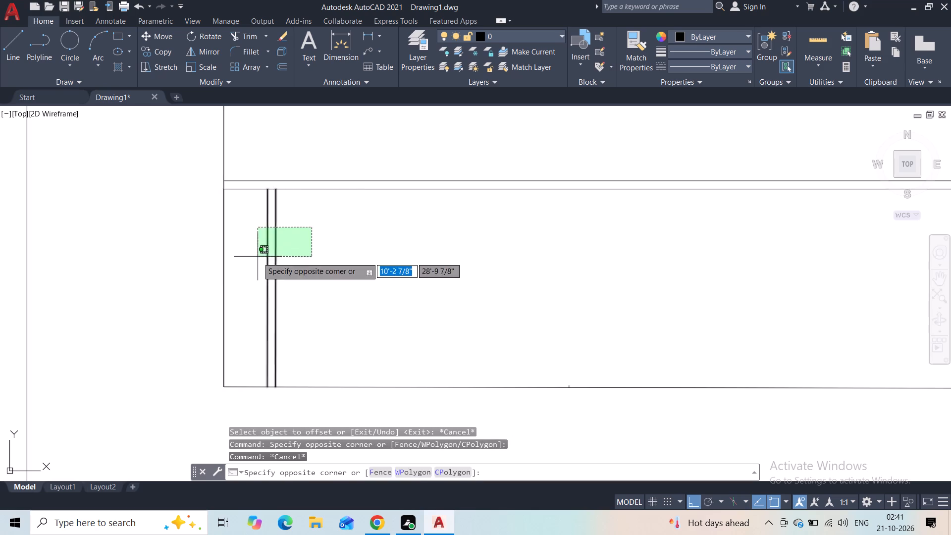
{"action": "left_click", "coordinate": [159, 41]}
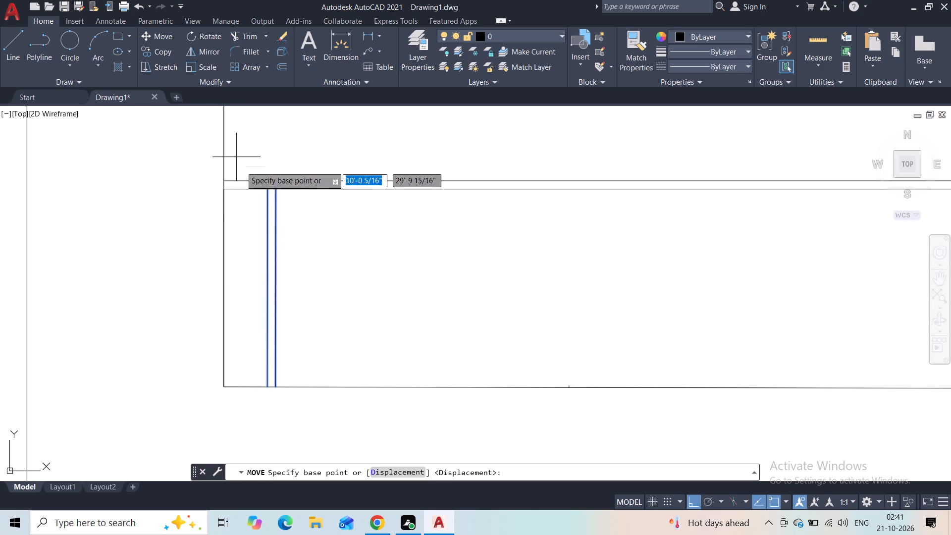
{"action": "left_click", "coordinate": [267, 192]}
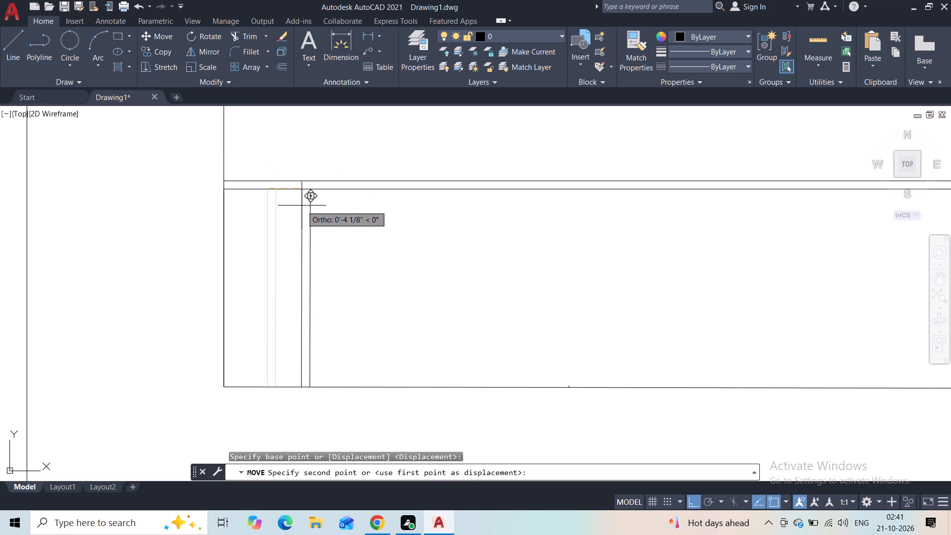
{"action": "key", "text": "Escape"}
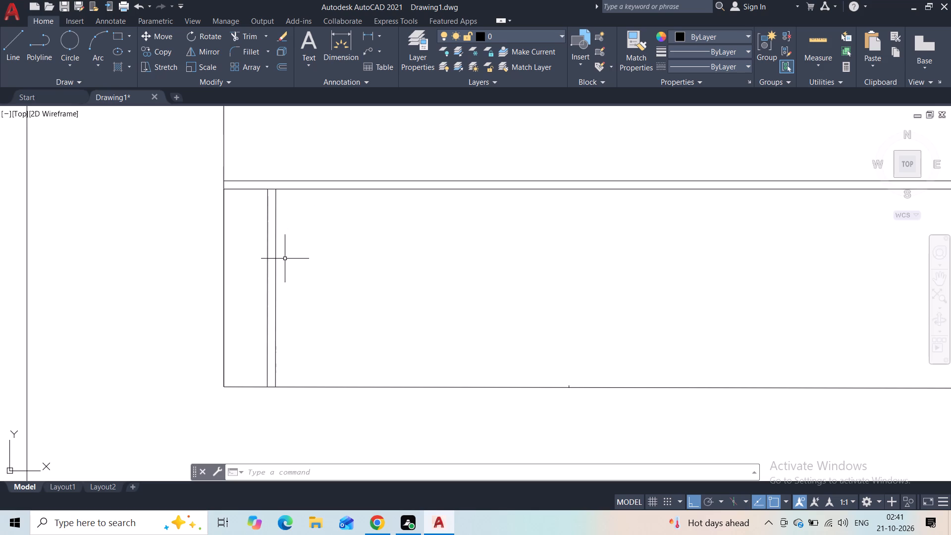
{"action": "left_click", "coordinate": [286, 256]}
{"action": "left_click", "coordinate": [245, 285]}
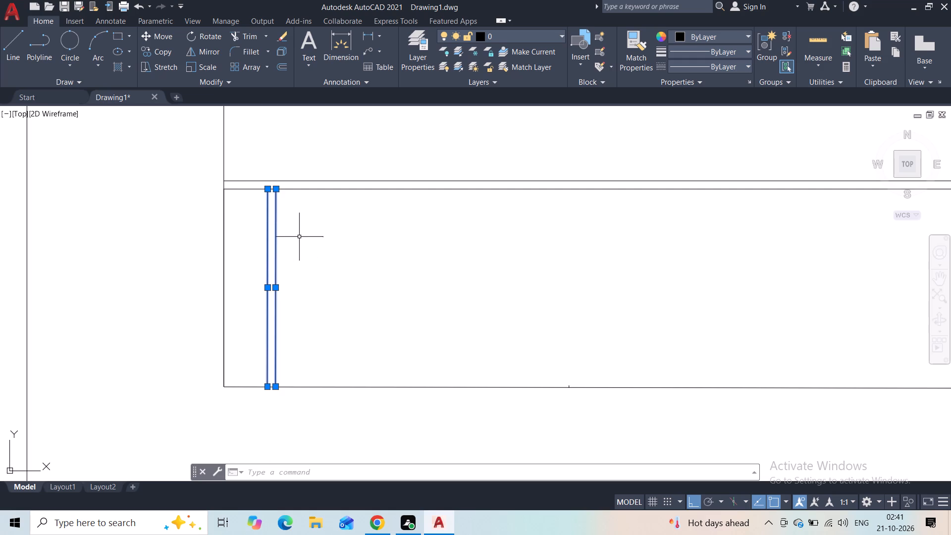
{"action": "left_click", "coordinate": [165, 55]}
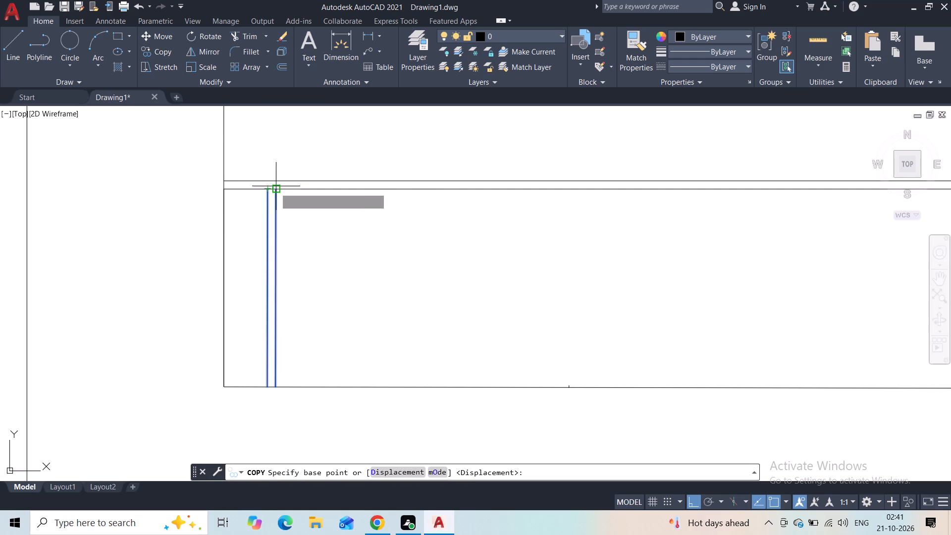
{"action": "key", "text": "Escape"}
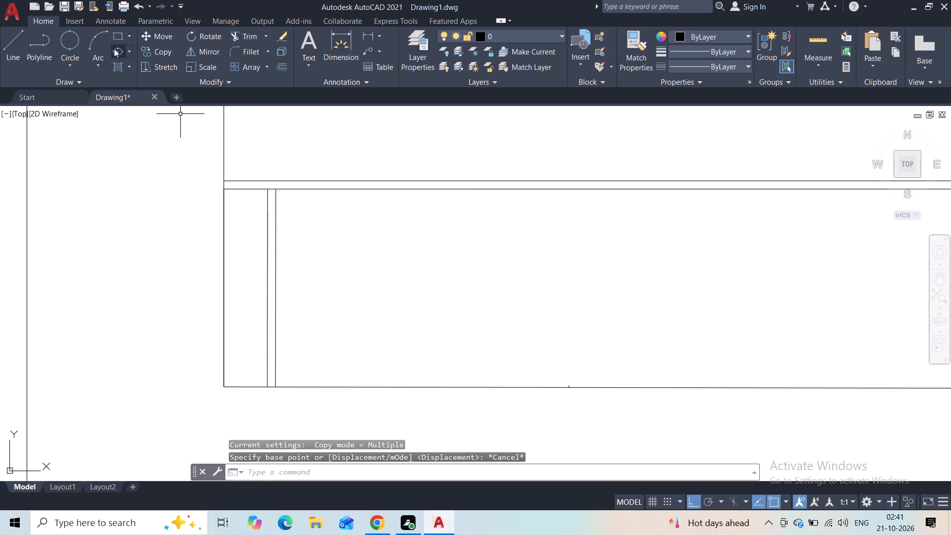
Draw a railing panel rectangle about 1'-8" wide and 1'-2" high, starting on the post's inner line below the divider.
{"action": "left_click", "coordinate": [119, 35]}
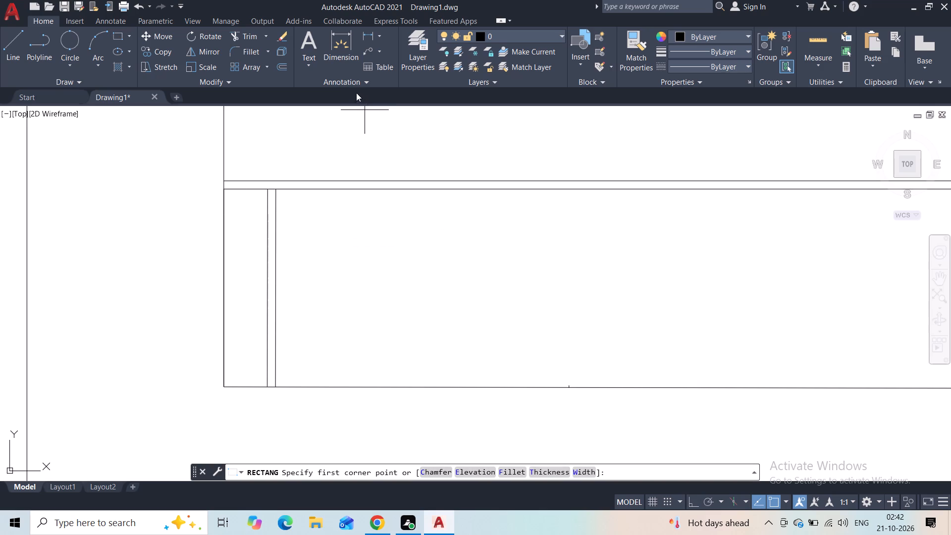
{"action": "left_click", "coordinate": [277, 229]}
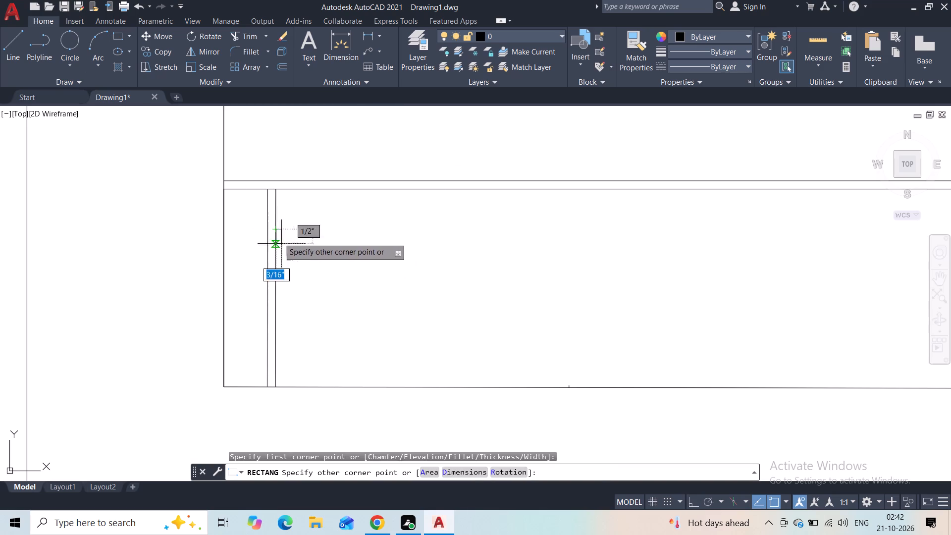
{"action": "left_click", "coordinate": [443, 351]}
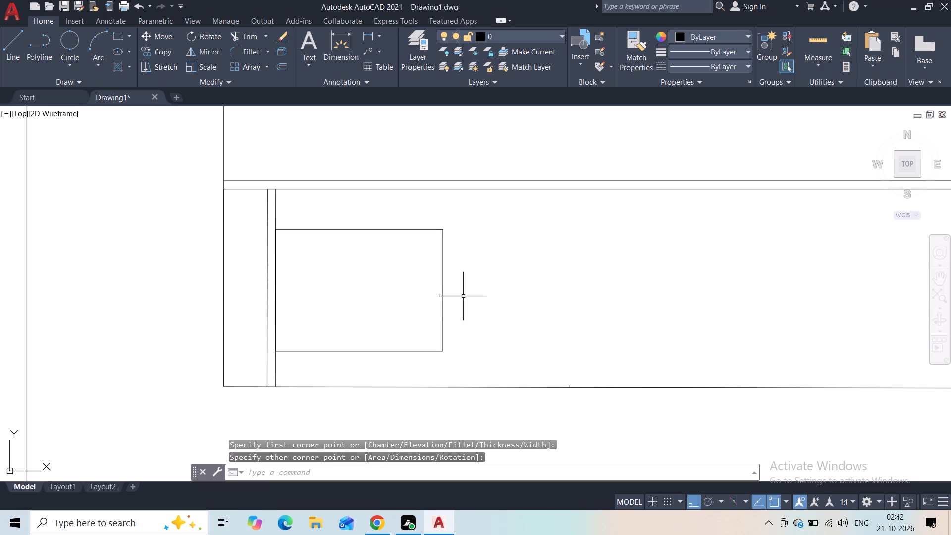
Copy the pair of post lines horizontally about 1'-9" to the far side of the panel rectangle.
{"action": "left_click", "coordinate": [281, 201]}
{"action": "left_click", "coordinate": [264, 203]}
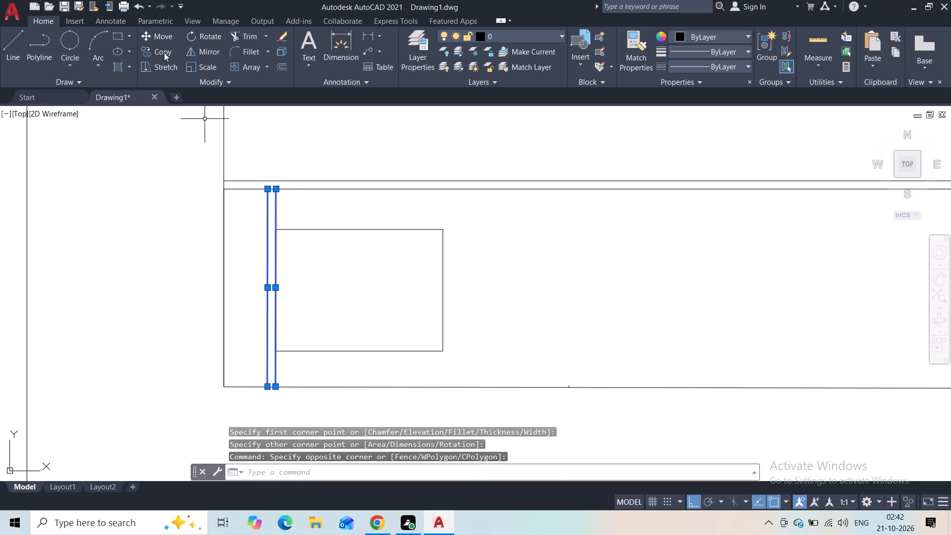
{"action": "left_click", "coordinate": [164, 53]}
{"action": "left_click", "coordinate": [265, 193]}
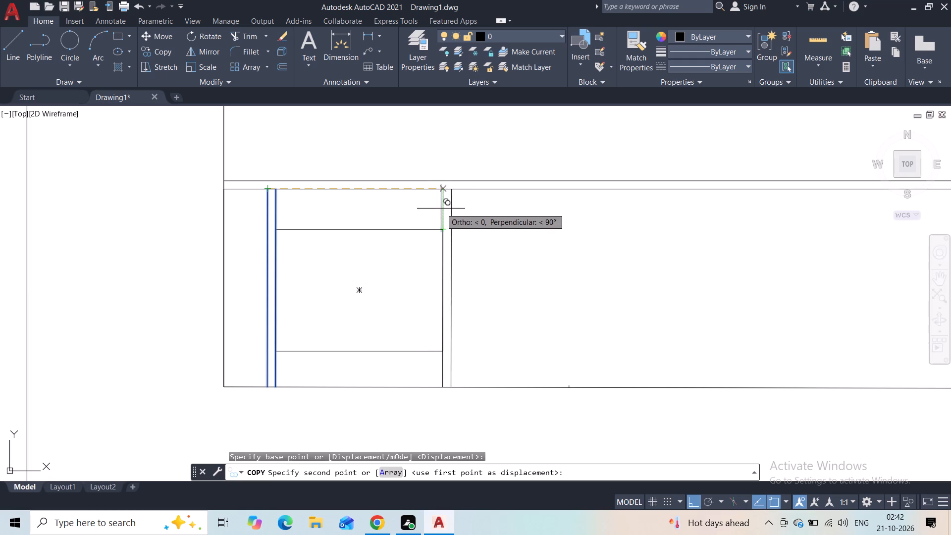
{"action": "left_click", "coordinate": [442, 192]}
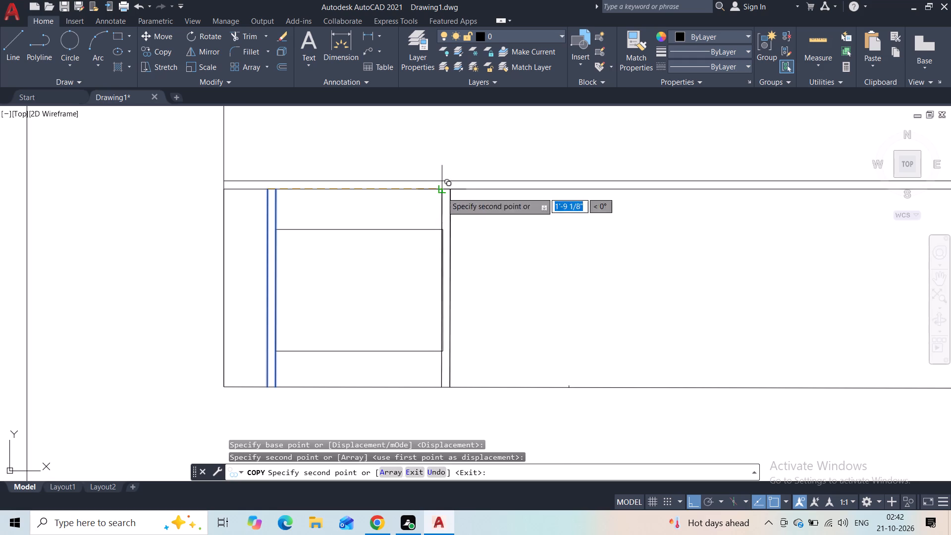
{"action": "key", "text": "Escape"}
Move the copied pair of post lines so its nearer line meets the panel rectangle's far edge.
{"action": "scroll", "coordinate": [453, 219], "scroll_direction": "up", "scroll_amount": 2}
{"action": "left_click", "coordinate": [459, 198]}
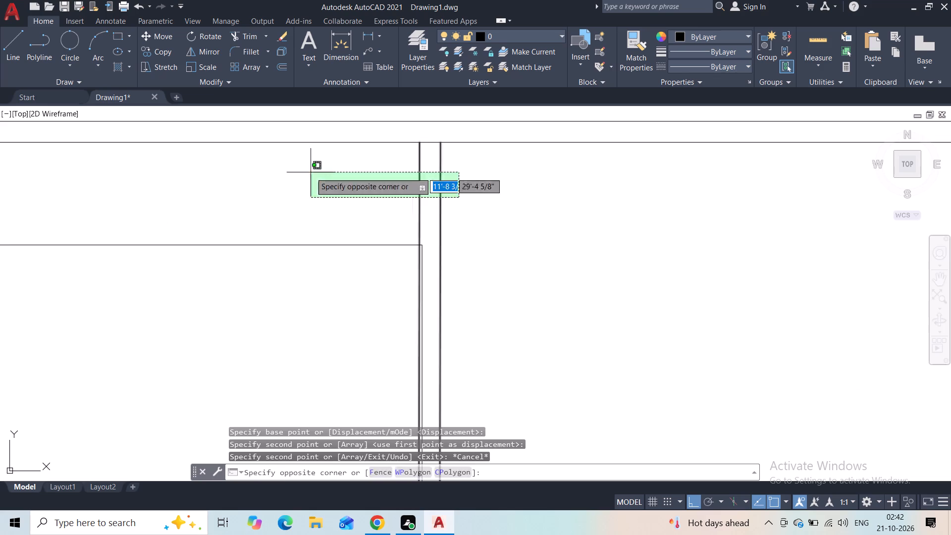
{"action": "left_click", "coordinate": [311, 172]}
{"action": "left_click", "coordinate": [162, 38]}
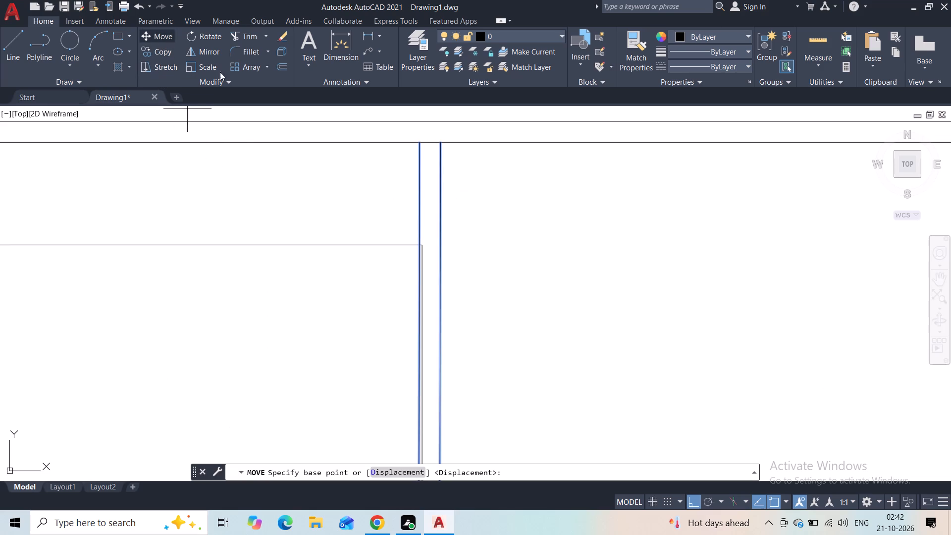
{"action": "scroll", "coordinate": [419, 246], "scroll_direction": "up", "scroll_amount": 4}
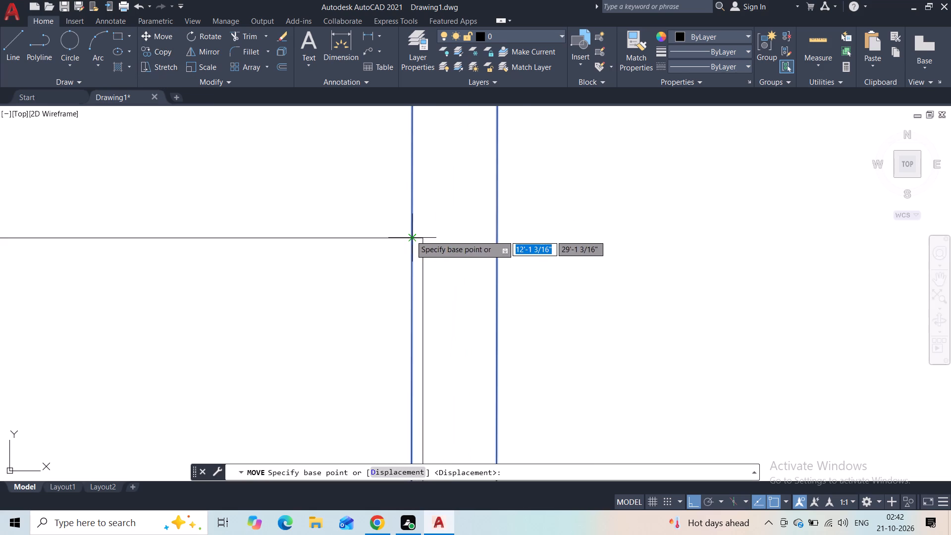
{"action": "left_click", "coordinate": [411, 235]}
{"action": "left_click", "coordinate": [421, 239]}
{"action": "key", "text": "Escape"}
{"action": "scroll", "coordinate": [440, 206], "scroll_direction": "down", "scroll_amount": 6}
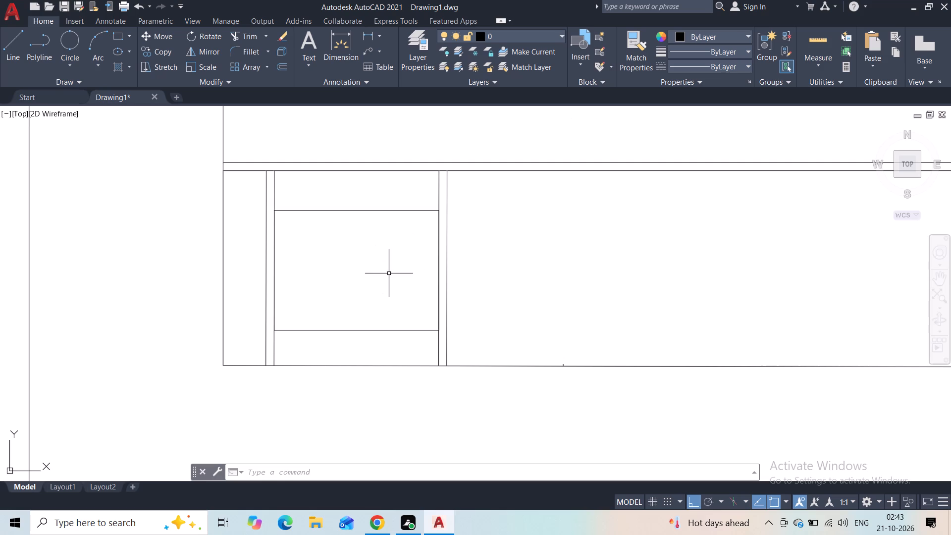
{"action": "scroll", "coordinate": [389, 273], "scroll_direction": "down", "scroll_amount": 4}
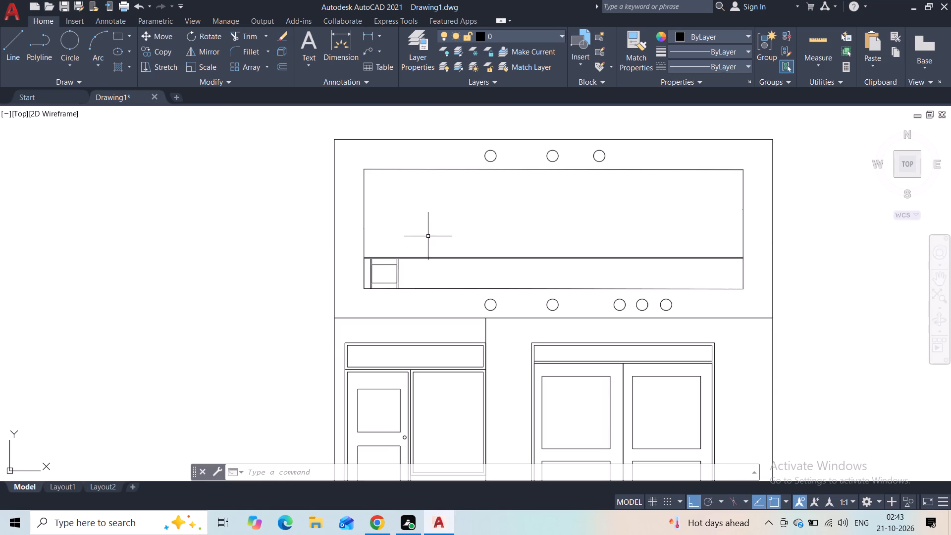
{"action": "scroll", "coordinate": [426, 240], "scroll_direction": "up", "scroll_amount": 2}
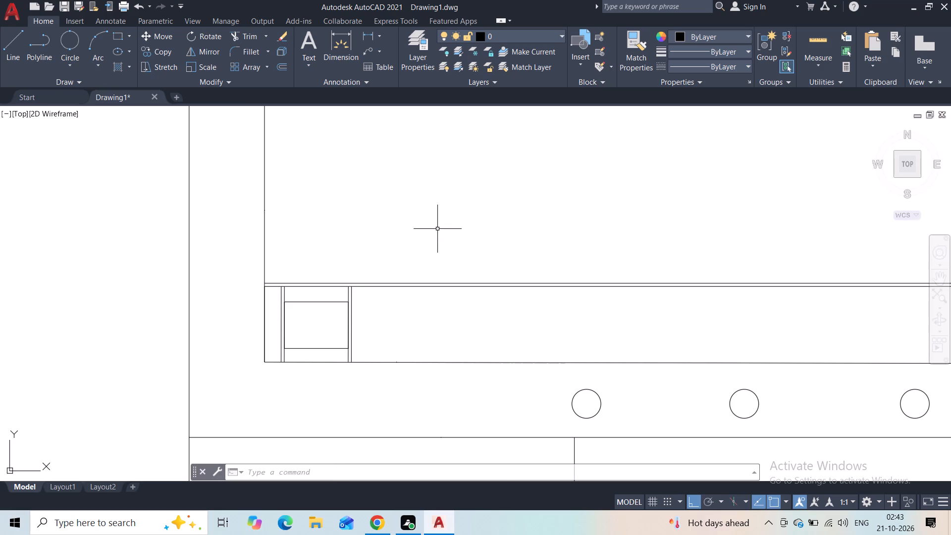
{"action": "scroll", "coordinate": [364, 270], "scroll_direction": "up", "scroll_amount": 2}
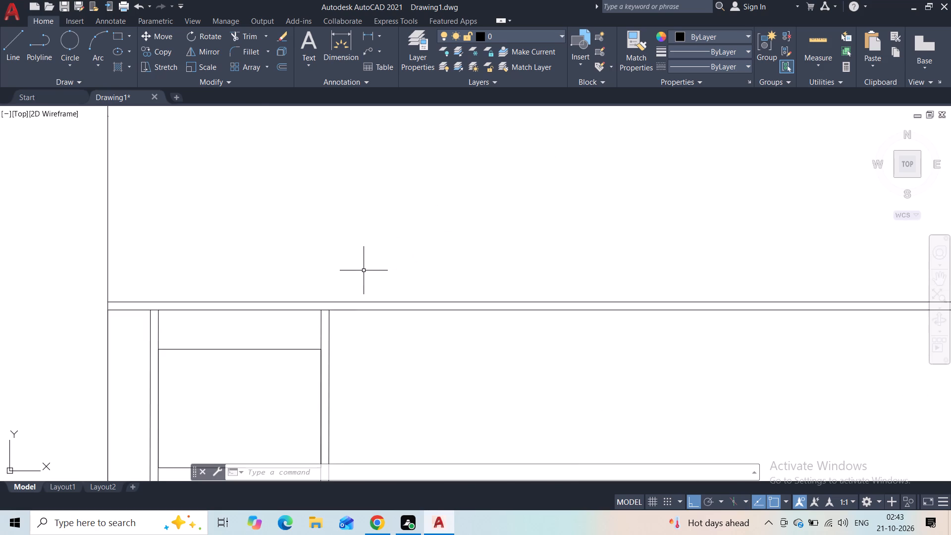
Copy the railing panel and its far post four times end to end, about 1'-9" apart, beneath the divider.
{"action": "middle_click_drag", "start_coordinate": [356, 314], "coordinate": [373, 158]}
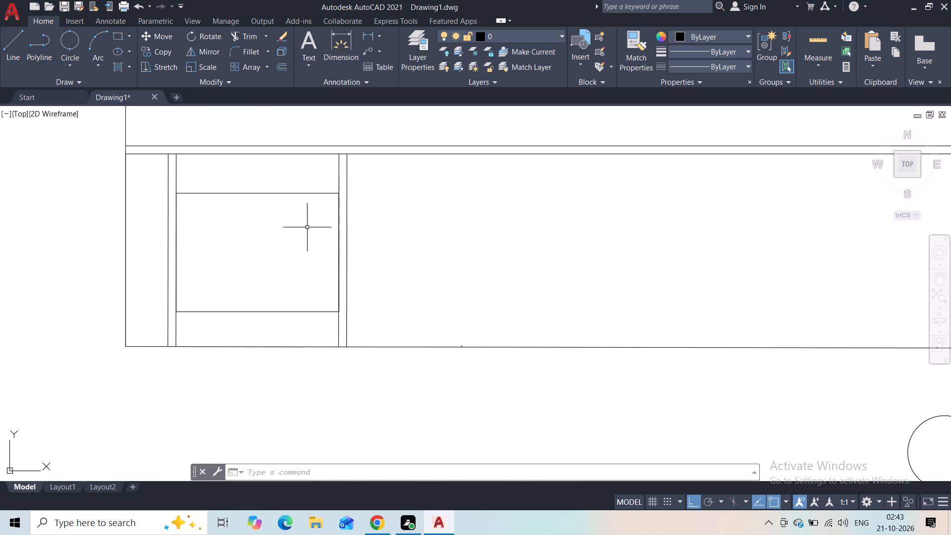
{"action": "left_click", "coordinate": [368, 183]}
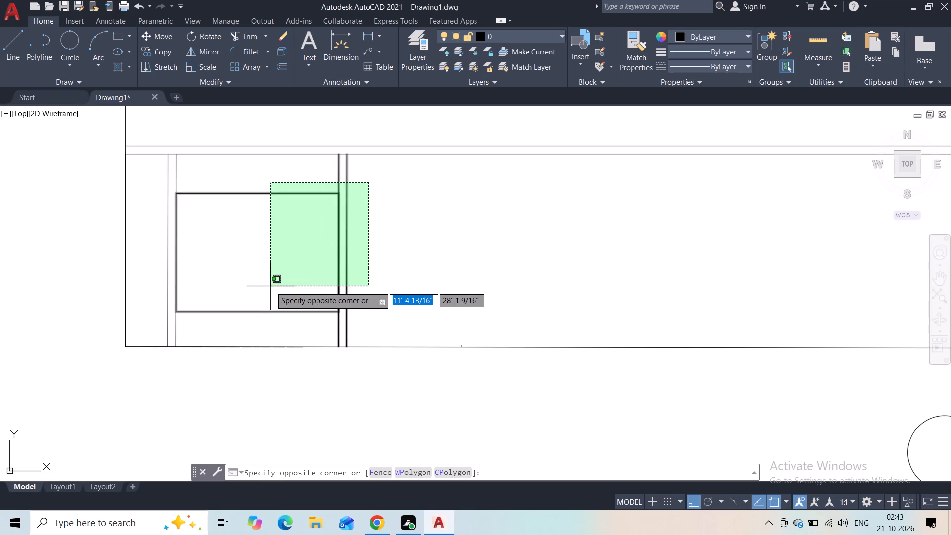
{"action": "left_click", "coordinate": [270, 286]}
{"action": "left_click", "coordinate": [169, 50]}
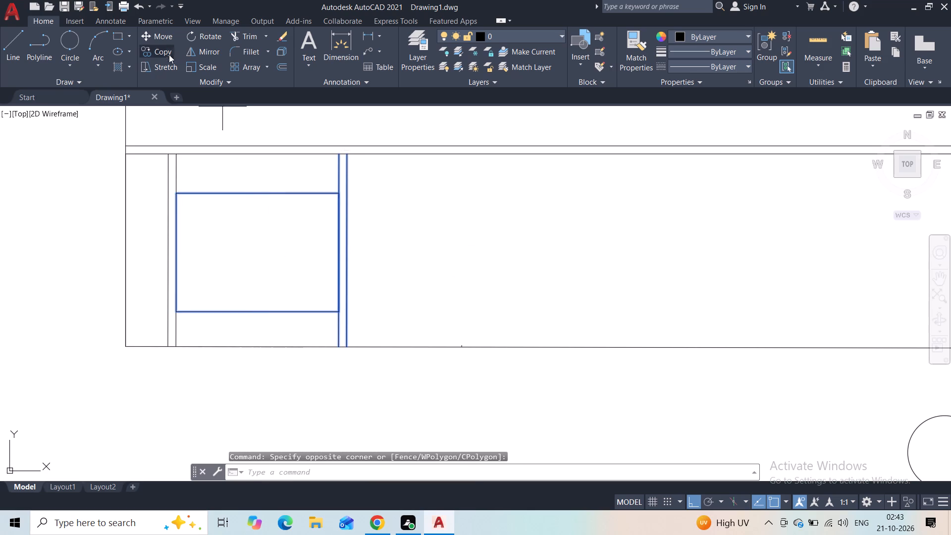
{"action": "left_click", "coordinate": [177, 197]}
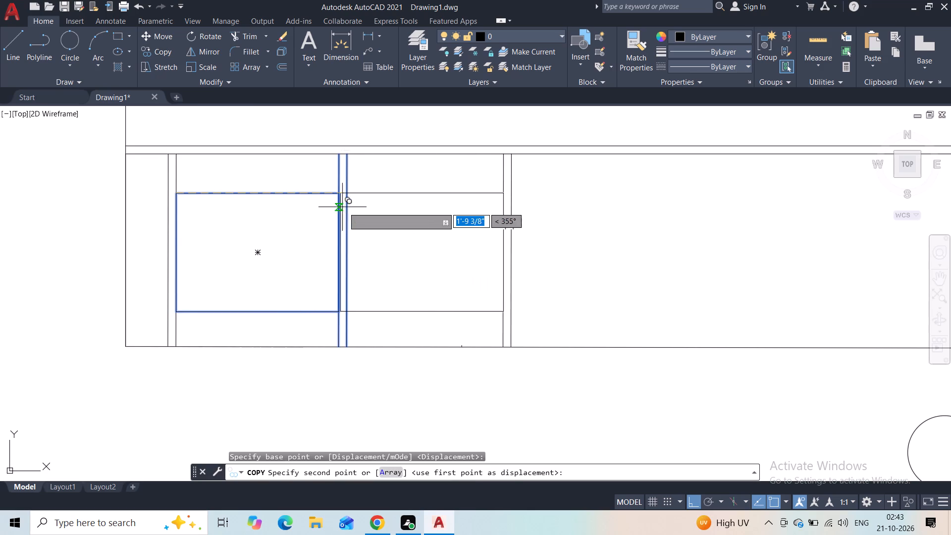
{"action": "left_click", "coordinate": [347, 195]}
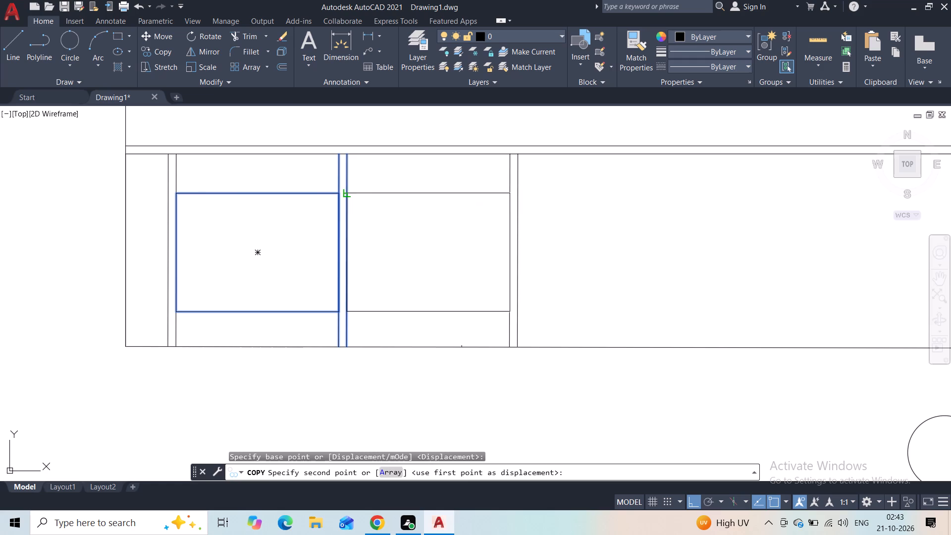
{"action": "left_click", "coordinate": [520, 195]}
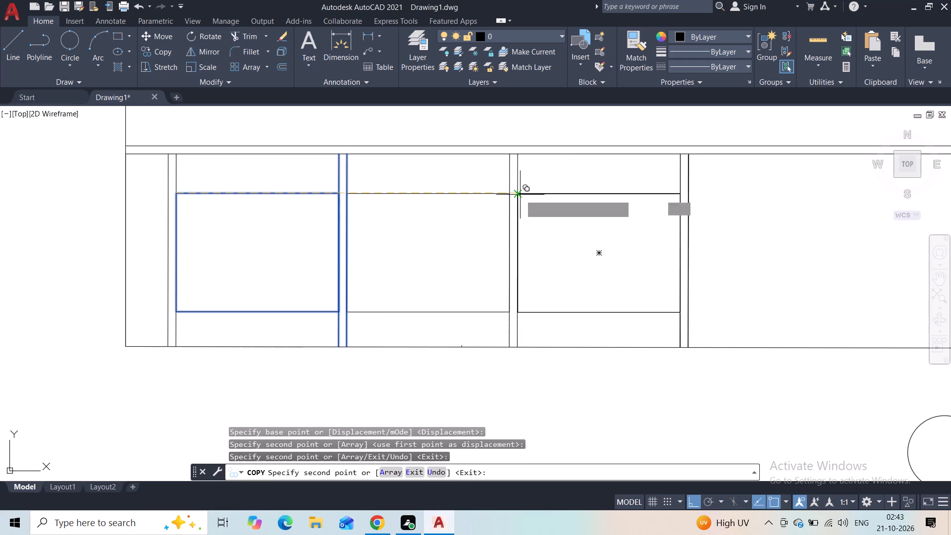
{"action": "middle_click_drag", "start_coordinate": [624, 204], "coordinate": [488, 214]}
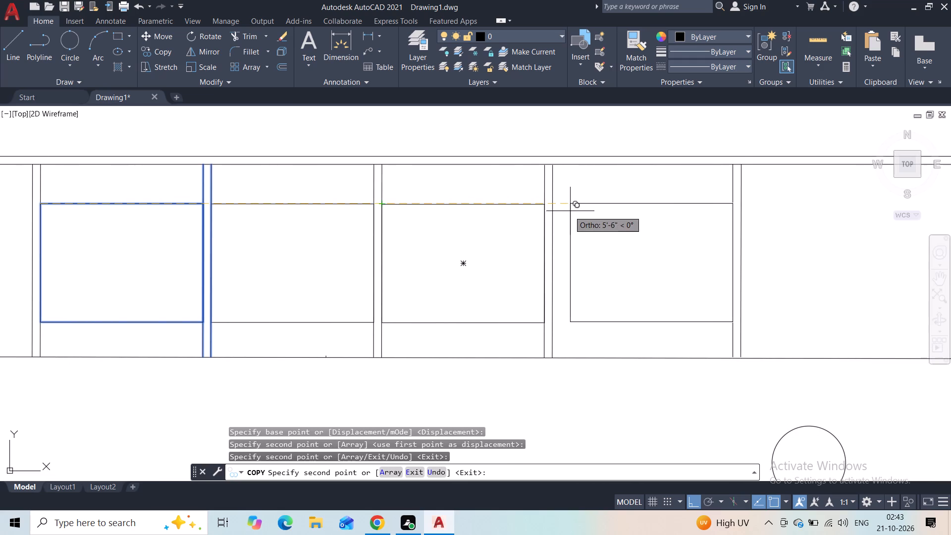
{"action": "left_click", "coordinate": [552, 209]}
{"action": "middle_click_drag", "start_coordinate": [631, 219], "coordinate": [556, 223]}
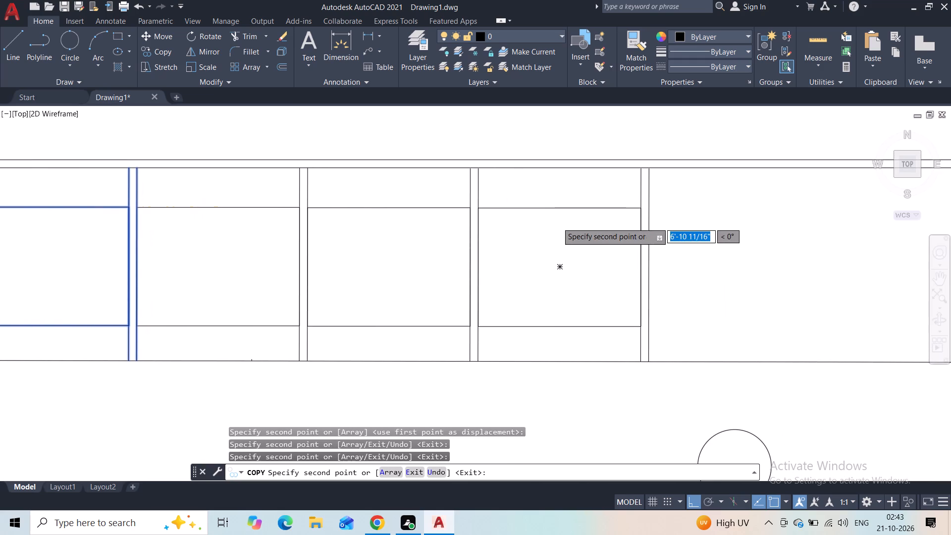
{"action": "scroll", "coordinate": [555, 208], "scroll_direction": "down", "scroll_amount": 2}
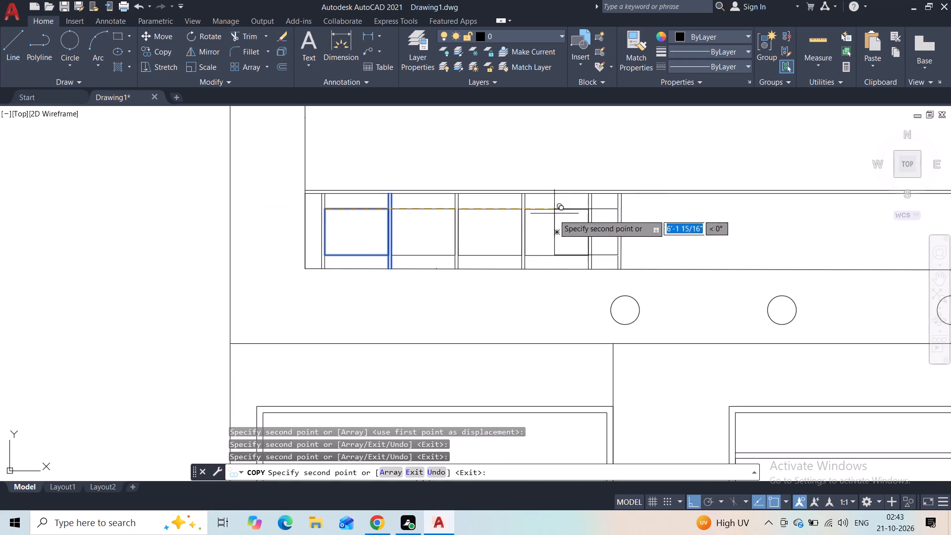
{"action": "scroll", "coordinate": [605, 217], "scroll_direction": "up", "scroll_amount": 3}
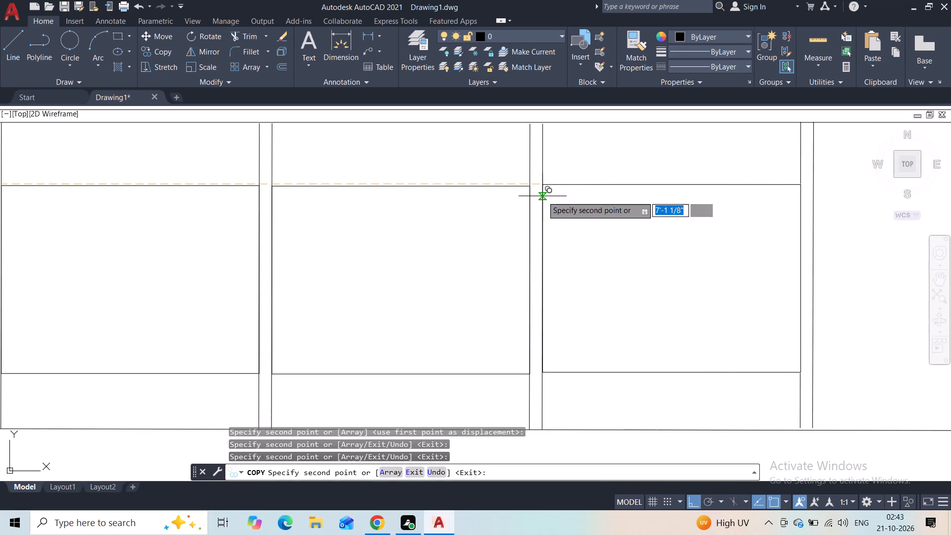
{"action": "left_click", "coordinate": [540, 188]}
Place five more panel-and-post copies, each starting at the outer line of the last copied post.
{"action": "middle_click_drag", "start_coordinate": [619, 204], "coordinate": [393, 217]}
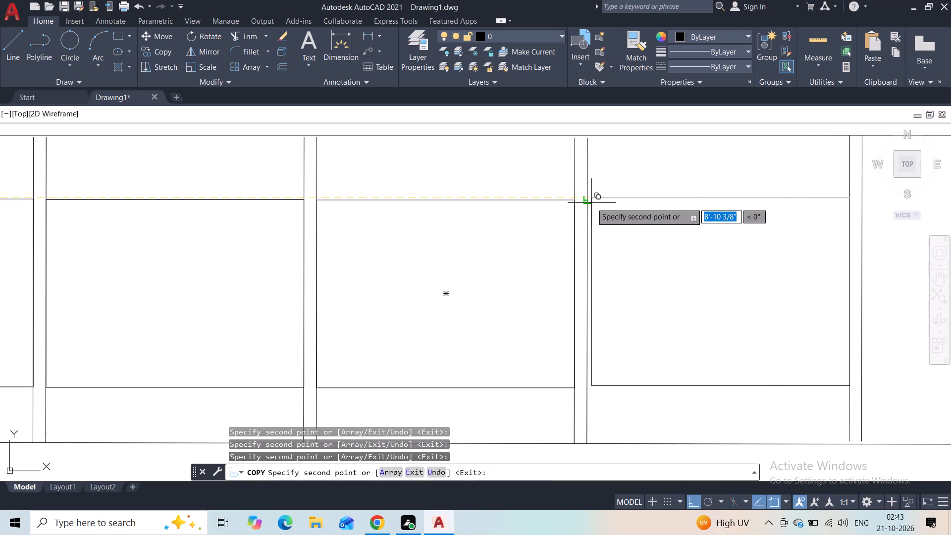
{"action": "left_click", "coordinate": [588, 202]}
{"action": "middle_click_drag", "start_coordinate": [646, 222], "coordinate": [415, 216]}
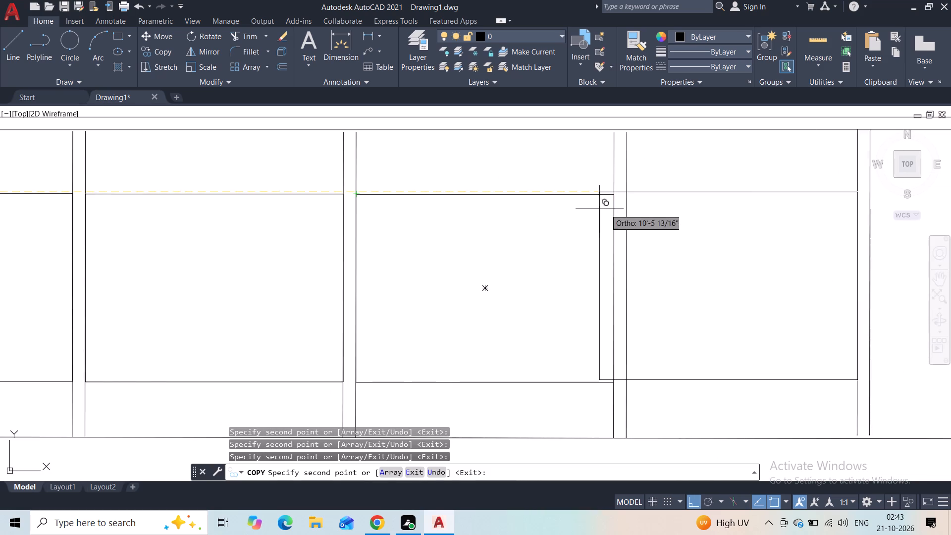
{"action": "left_click", "coordinate": [629, 197]}
{"action": "middle_click_drag", "start_coordinate": [522, 222], "coordinate": [302, 210]}
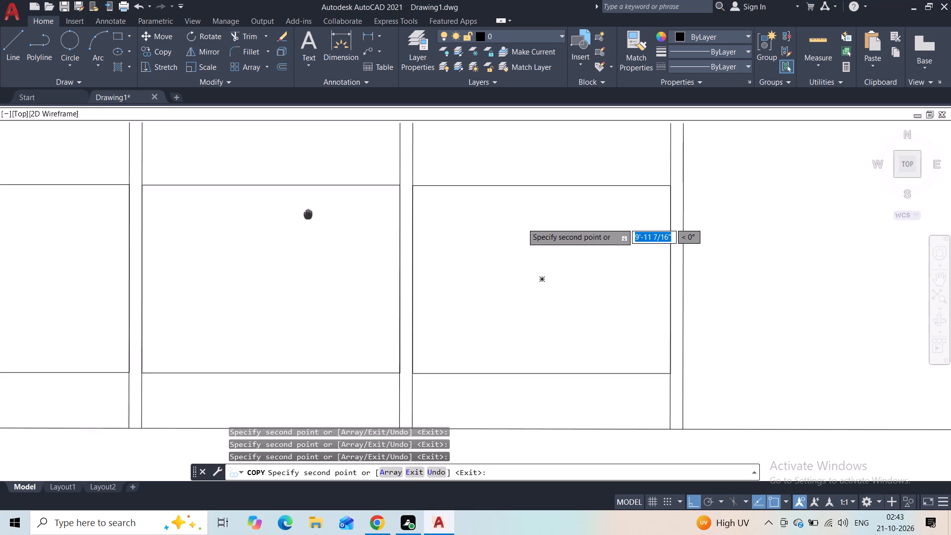
{"action": "middle_click_drag", "start_coordinate": [302, 210], "coordinate": [298, 209]}
{"action": "scroll", "coordinate": [442, 224], "scroll_direction": "down", "scroll_amount": 2}
{"action": "scroll", "coordinate": [562, 217], "scroll_direction": "up", "scroll_amount": 3}
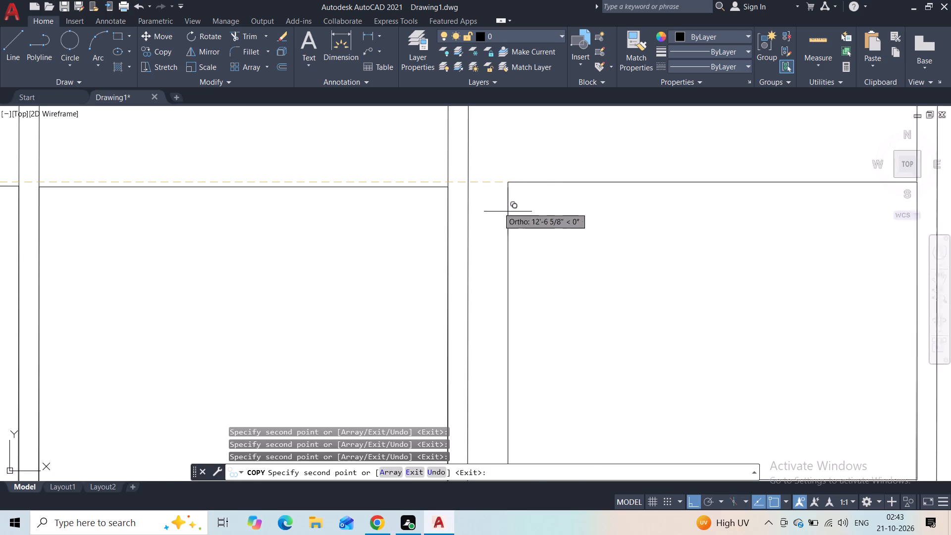
{"action": "left_click", "coordinate": [466, 186]}
{"action": "middle_click_drag", "start_coordinate": [566, 215], "coordinate": [325, 204]}
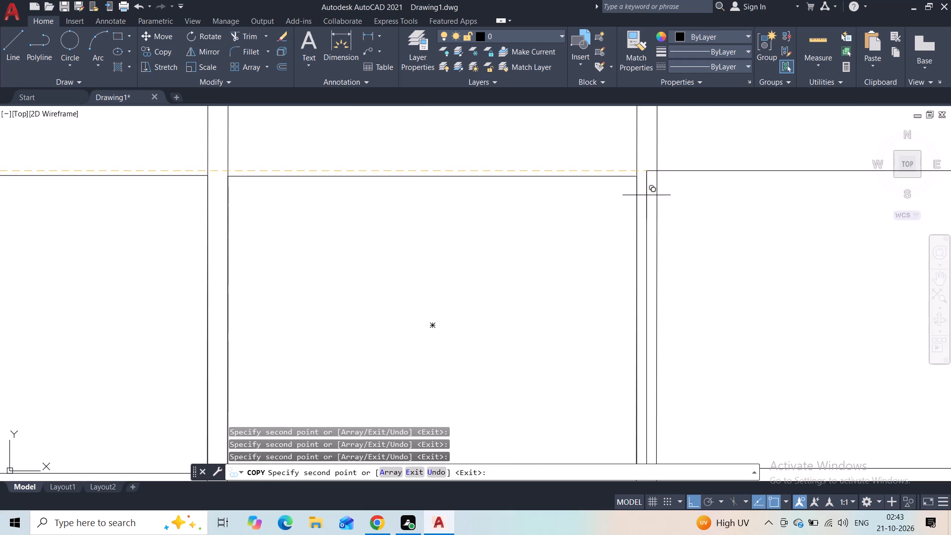
{"action": "left_click", "coordinate": [657, 176]}
{"action": "middle_click_drag", "start_coordinate": [686, 218], "coordinate": [301, 220]}
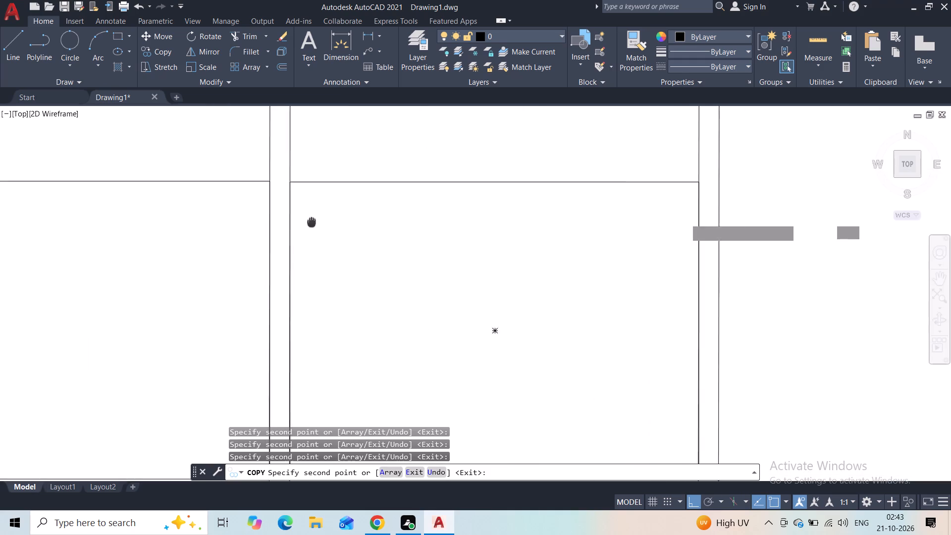
{"action": "middle_click_drag", "start_coordinate": [301, 220], "coordinate": [297, 220]}
{"action": "left_click", "coordinate": [698, 182]}
Place the last four panel-and-post copies to fill the railing up to the inner rectangle's far side.
{"action": "middle_click_drag", "start_coordinate": [712, 203], "coordinate": [191, 221]}
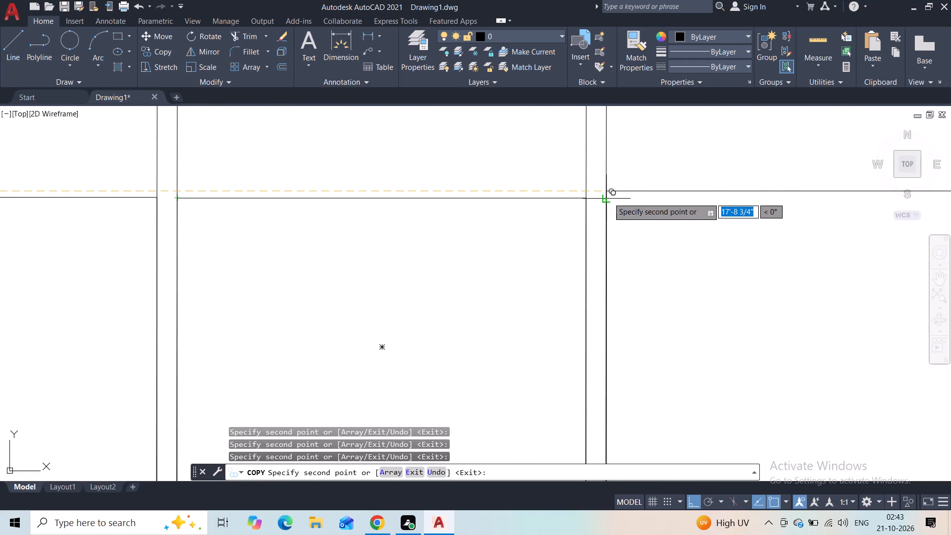
{"action": "left_click", "coordinate": [607, 198]}
{"action": "middle_click_drag", "start_coordinate": [661, 220], "coordinate": [193, 211]}
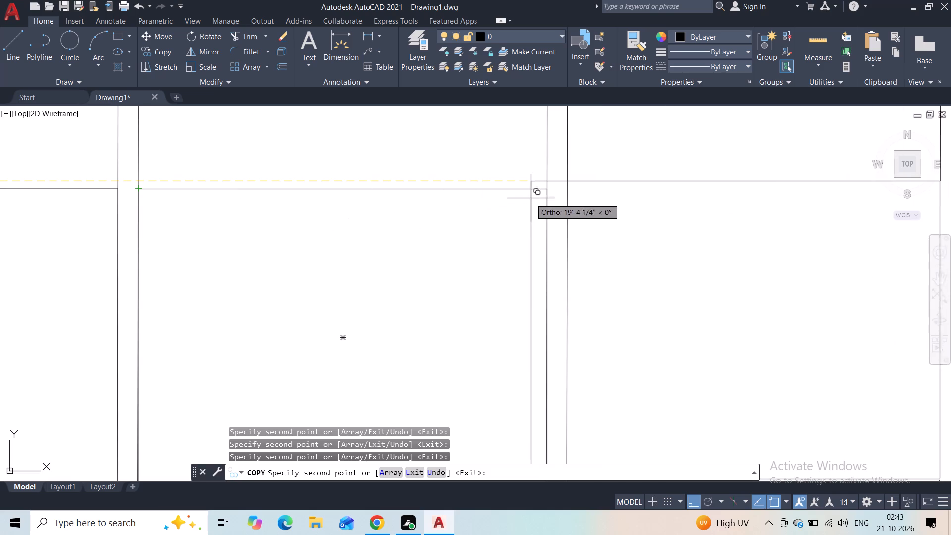
{"action": "left_click", "coordinate": [567, 191]}
{"action": "middle_click_drag", "start_coordinate": [608, 267], "coordinate": [602, 267]}
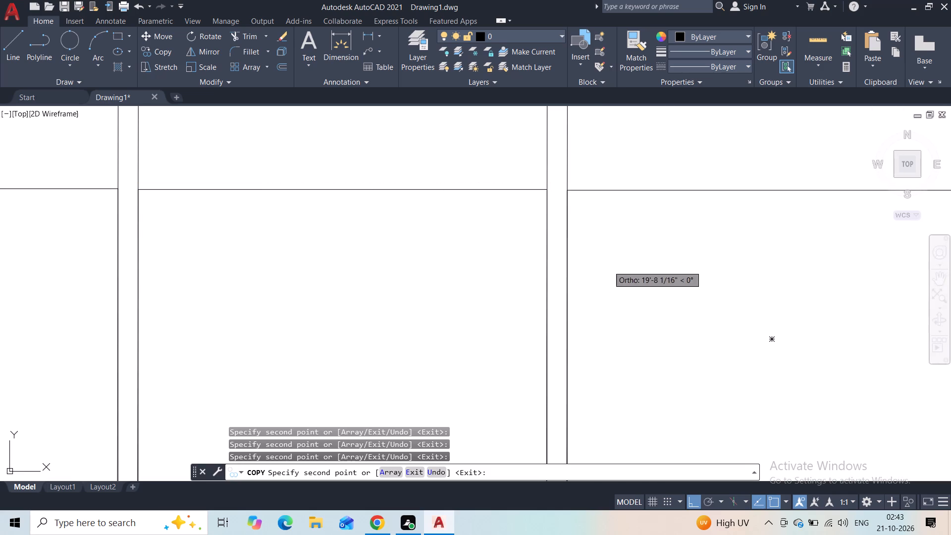
{"action": "middle_click_drag", "start_coordinate": [602, 267], "coordinate": [405, 236]}
{"action": "scroll", "coordinate": [526, 220], "scroll_direction": "down", "scroll_amount": 3}
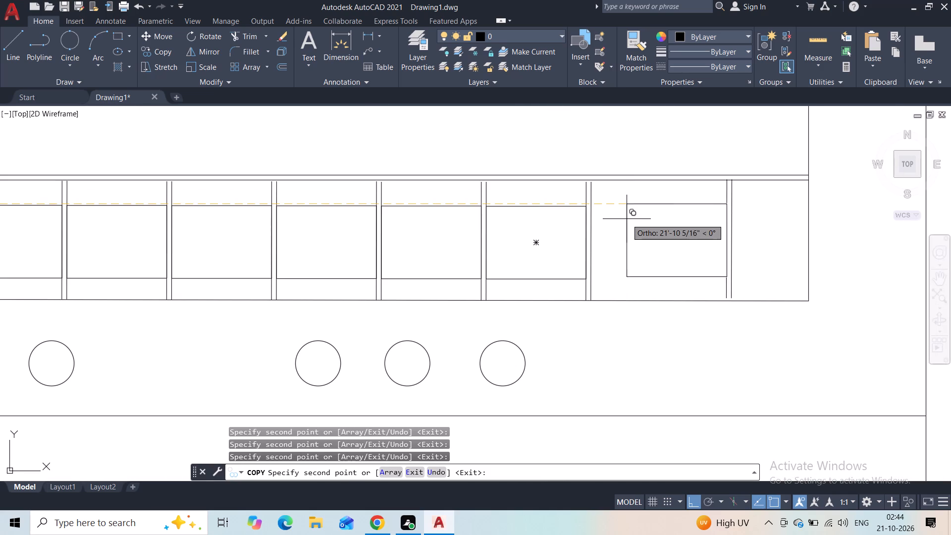
{"action": "scroll", "coordinate": [591, 216], "scroll_direction": "up", "scroll_amount": 2}
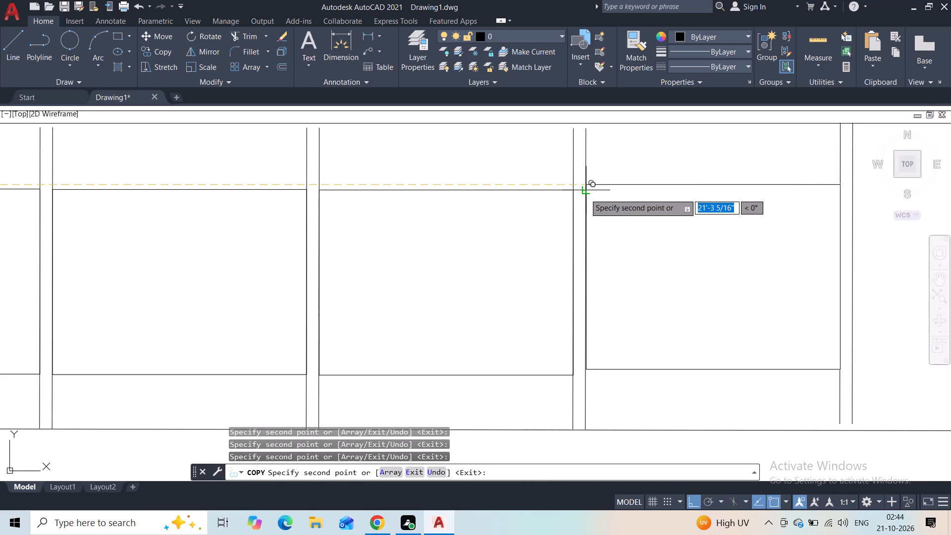
{"action": "left_click", "coordinate": [585, 194]}
{"action": "middle_click_drag", "start_coordinate": [648, 224], "coordinate": [447, 212]}
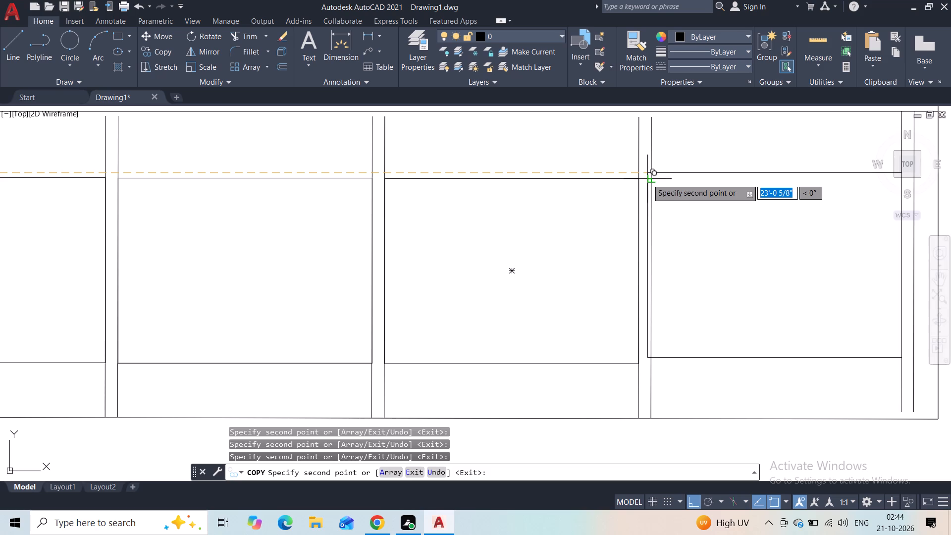
{"action": "left_click", "coordinate": [653, 179]}
{"action": "middle_click_drag", "start_coordinate": [625, 220], "coordinate": [416, 209]}
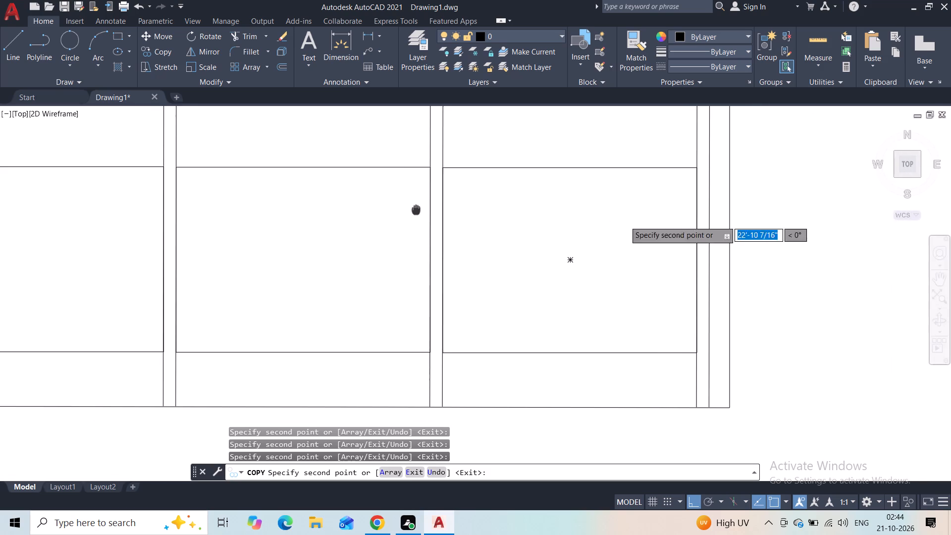
{"action": "middle_click_drag", "start_coordinate": [416, 209], "coordinate": [415, 209]}
{"action": "key", "text": "Escape"}
Examine the tops of the copied posts along the railing where they meet the divider's lower line.
{"action": "scroll", "coordinate": [464, 213], "scroll_direction": "down", "scroll_amount": 3}
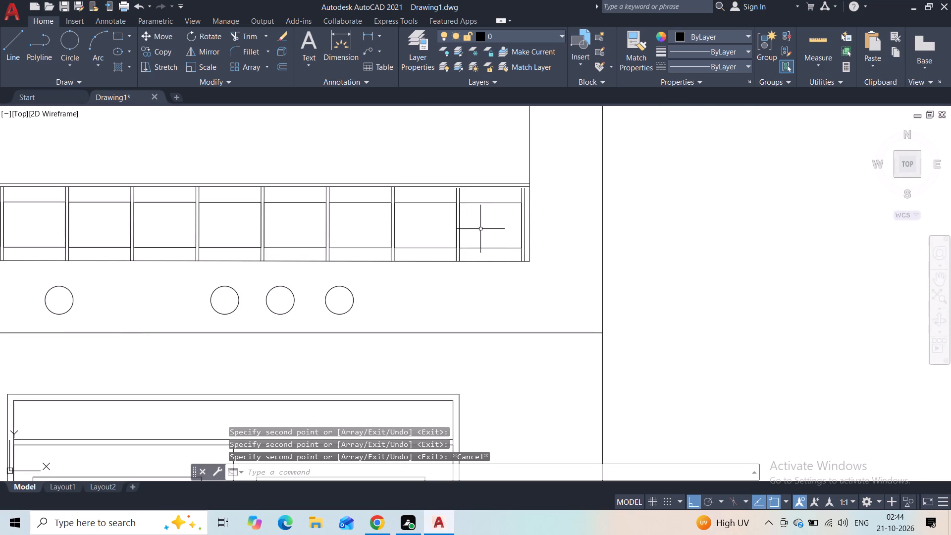
{"action": "scroll", "coordinate": [153, 171], "scroll_direction": "up", "scroll_amount": 3}
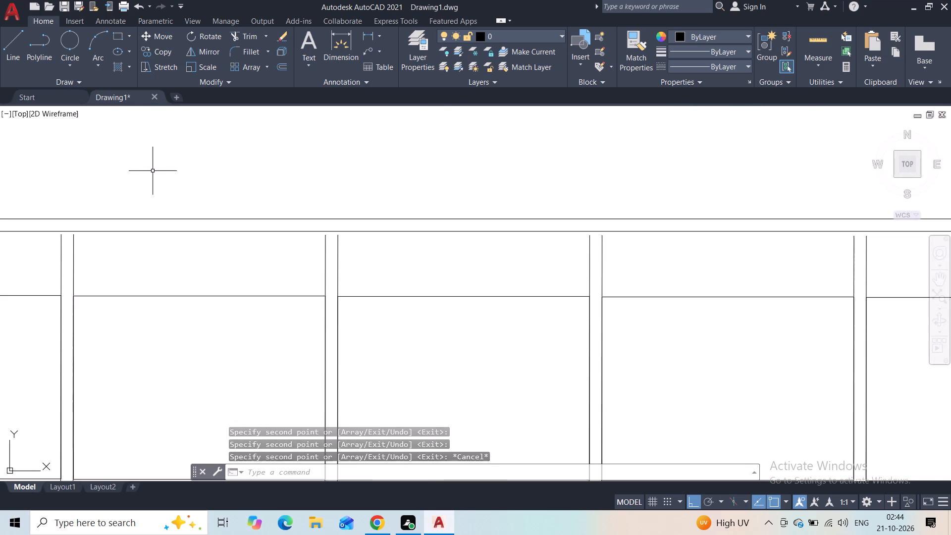
{"action": "scroll", "coordinate": [102, 273], "scroll_direction": "down", "scroll_amount": 4}
{"action": "middle_click_drag", "start_coordinate": [101, 271], "coordinate": [480, 234]}
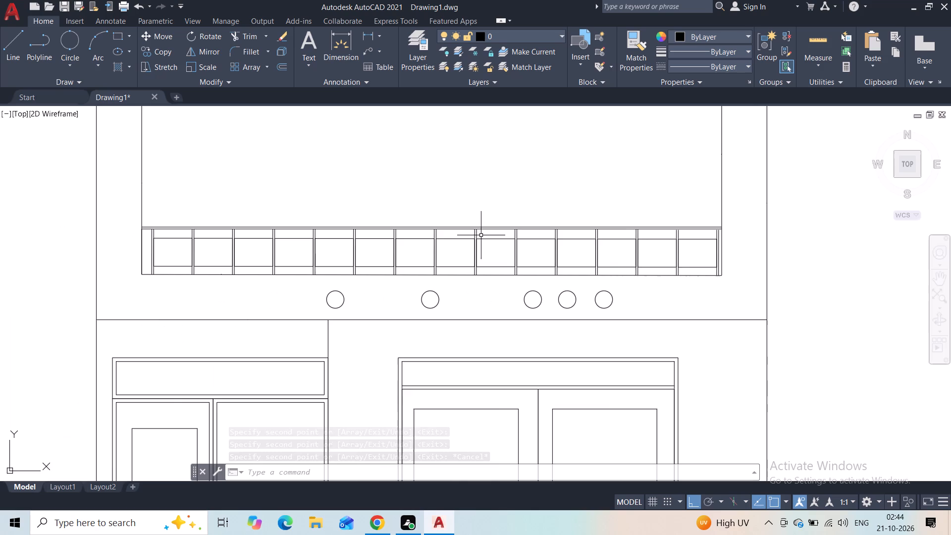
{"action": "scroll", "coordinate": [143, 250], "scroll_direction": "up", "scroll_amount": 3}
{"action": "scroll", "coordinate": [233, 189], "scroll_direction": "up", "scroll_amount": 1}
{"action": "middle_click_drag", "start_coordinate": [578, 200], "coordinate": [123, 291]}
{"action": "scroll", "coordinate": [452, 268], "scroll_direction": "up", "scroll_amount": 1}
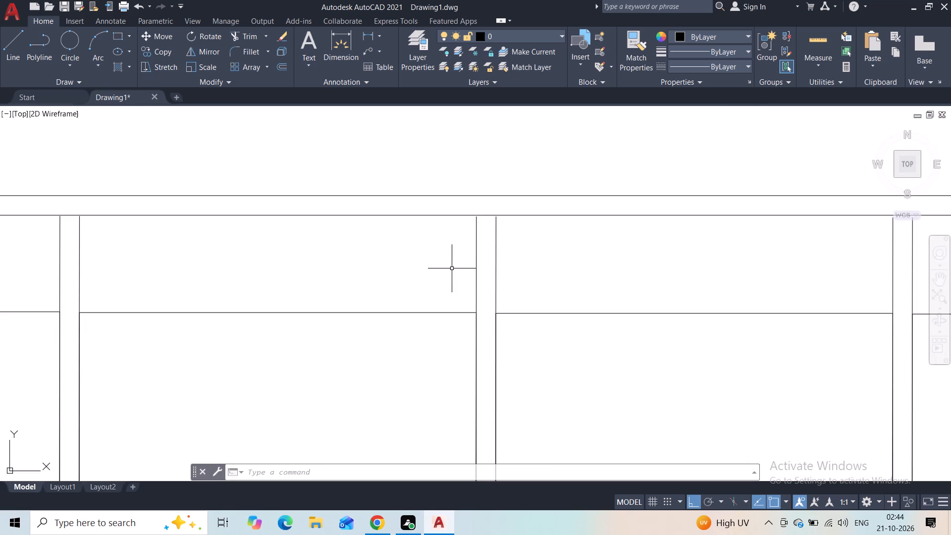
{"action": "middle_click_drag", "start_coordinate": [47, 221], "coordinate": [423, 228]}
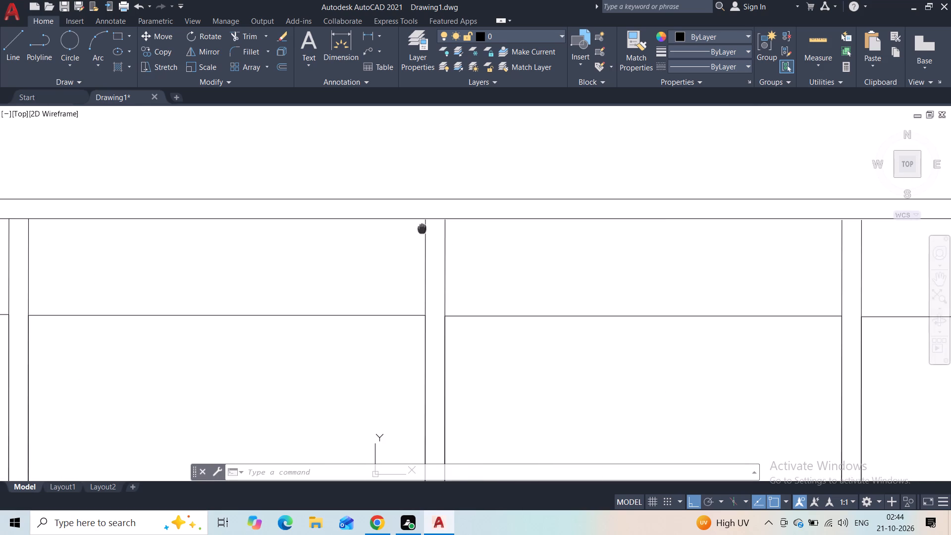
{"action": "middle_click_drag", "start_coordinate": [423, 228], "coordinate": [426, 229]}
{"action": "scroll", "coordinate": [428, 230], "scroll_direction": "up", "scroll_amount": 3}
{"action": "scroll", "coordinate": [432, 230], "scroll_direction": "down", "scroll_amount": 3}
{"action": "middle_click_drag", "start_coordinate": [252, 313], "coordinate": [502, 272]}
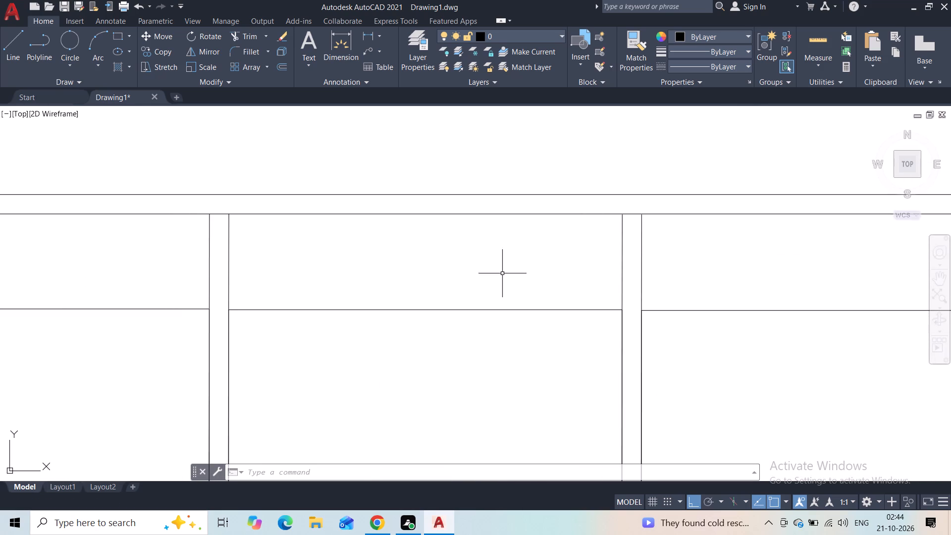
{"action": "scroll", "coordinate": [172, 209], "scroll_direction": "up", "scroll_amount": 3}
{"action": "scroll", "coordinate": [173, 260], "scroll_direction": "down", "scroll_amount": 2}
{"action": "middle_click_drag", "start_coordinate": [174, 278], "coordinate": [567, 216]}
Extend both lines of a short copied post up to the divider's lower line.
{"action": "scroll", "coordinate": [564, 227], "scroll_direction": "down", "scroll_amount": 3}
{"action": "middle_click_drag", "start_coordinate": [699, 233], "coordinate": [414, 247]}
{"action": "scroll", "coordinate": [437, 234], "scroll_direction": "up", "scroll_amount": 6}
{"action": "key", "text": "e"}
{"action": "key", "text": "x"}
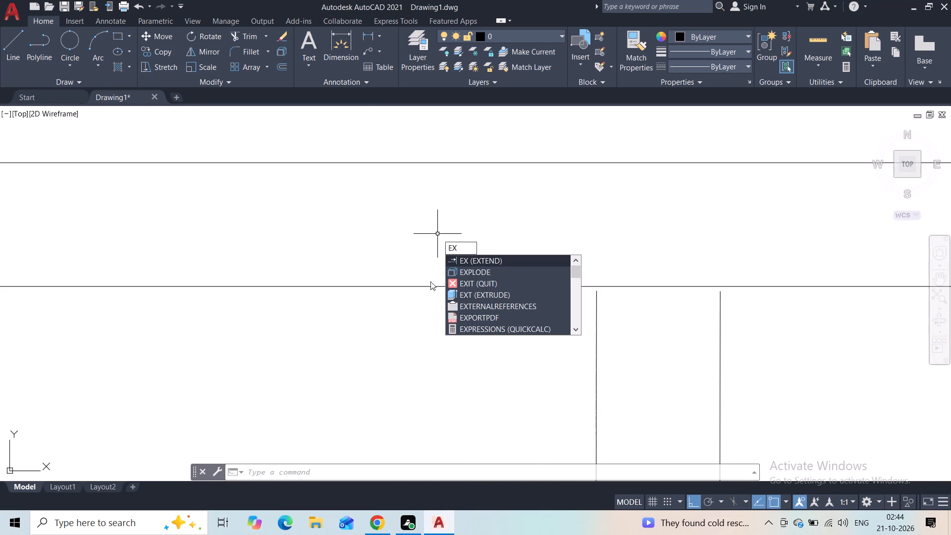
{"action": "left_click", "coordinate": [483, 264]}
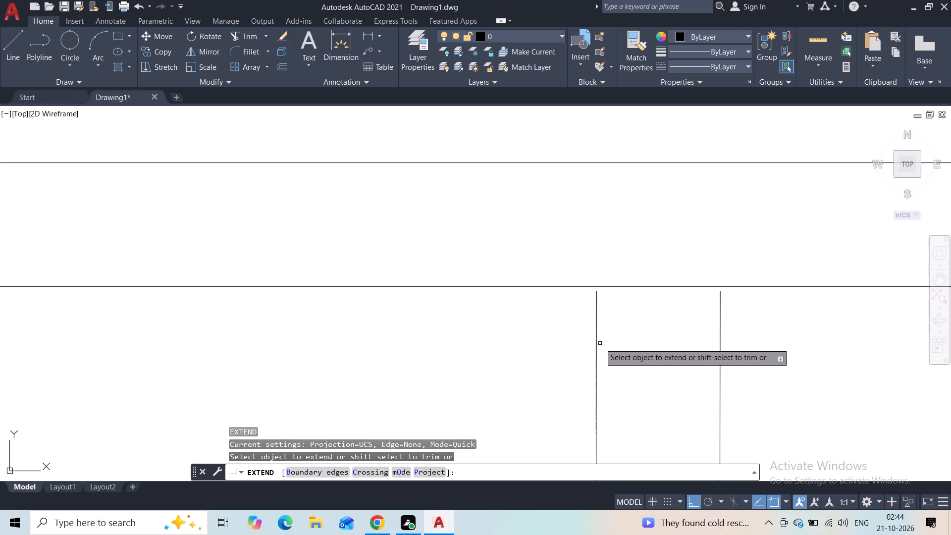
{"action": "left_click", "coordinate": [598, 343]}
{"action": "left_click", "coordinate": [721, 343]}
Extend both lines of the next short railing post up to the divider's lower line.
{"action": "scroll", "coordinate": [664, 366], "scroll_direction": "down", "scroll_amount": 2}
{"action": "middle_click_drag", "start_coordinate": [662, 366], "coordinate": [659, 366]}
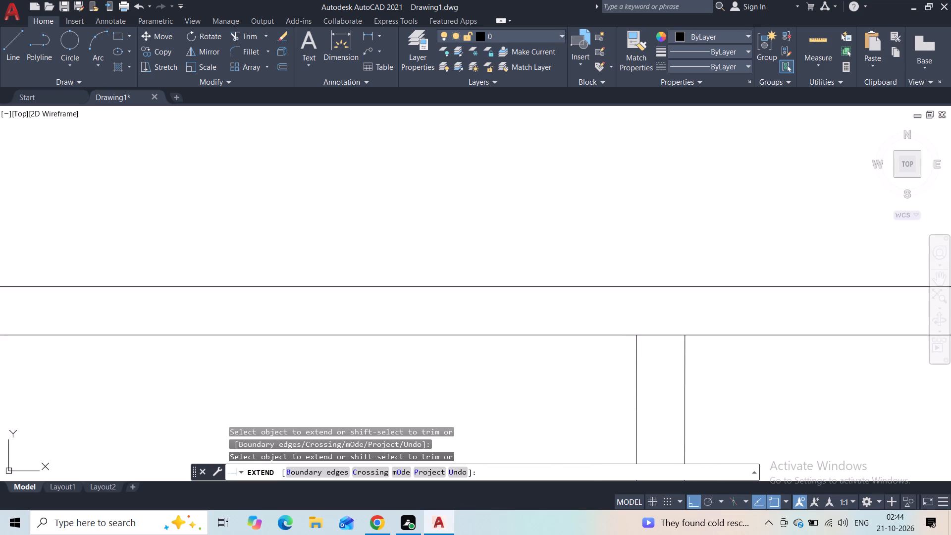
{"action": "middle_click_drag", "start_coordinate": [659, 366], "coordinate": [540, 128]}
{"action": "scroll", "coordinate": [544, 211], "scroll_direction": "down", "scroll_amount": 2}
{"action": "middle_click_drag", "start_coordinate": [544, 246], "coordinate": [550, 97]}
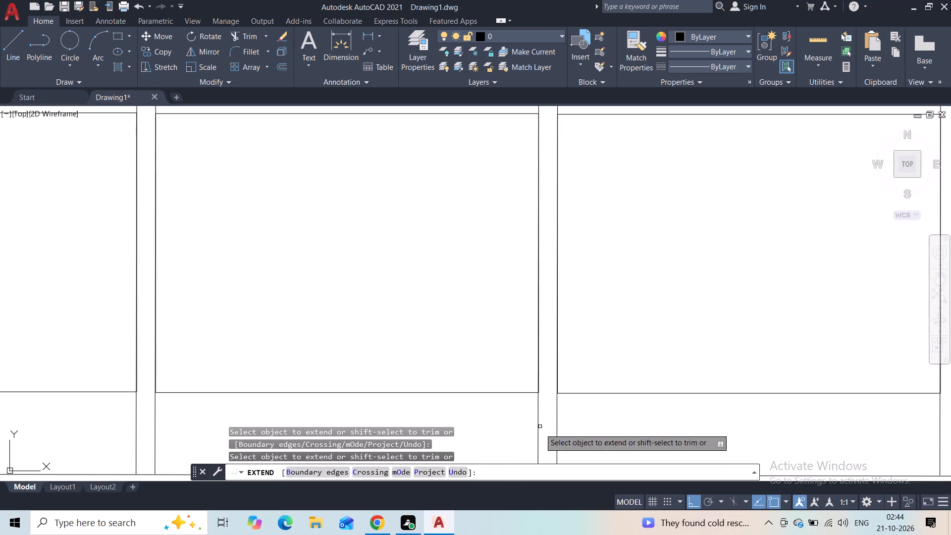
{"action": "middle_click_drag", "start_coordinate": [544, 442], "coordinate": [404, 343]}
{"action": "middle_click_drag", "start_coordinate": [754, 341], "coordinate": [370, 449]}
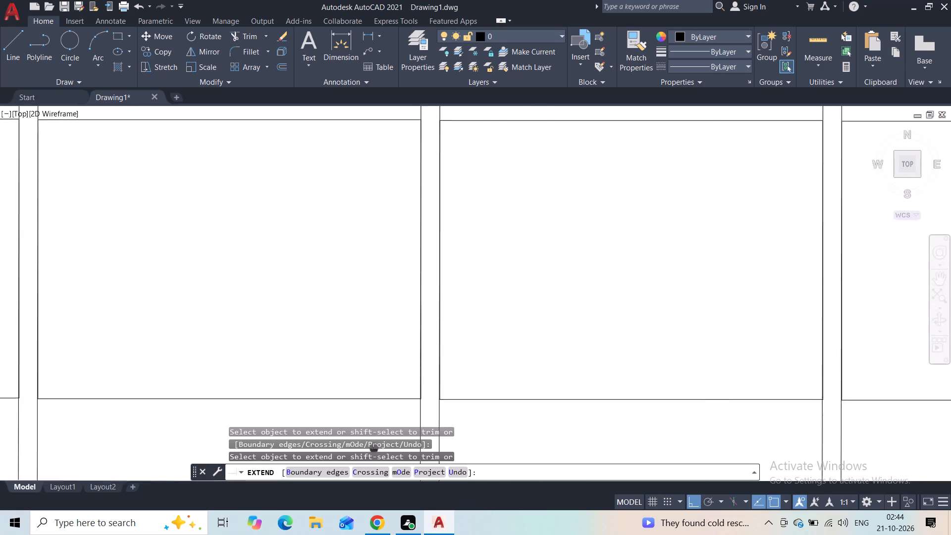
{"action": "middle_click_drag", "start_coordinate": [370, 449], "coordinate": [369, 450]}
{"action": "middle_click_drag", "start_coordinate": [541, 225], "coordinate": [491, 472]}
{"action": "scroll", "coordinate": [364, 277], "scroll_direction": "up", "scroll_amount": 3}
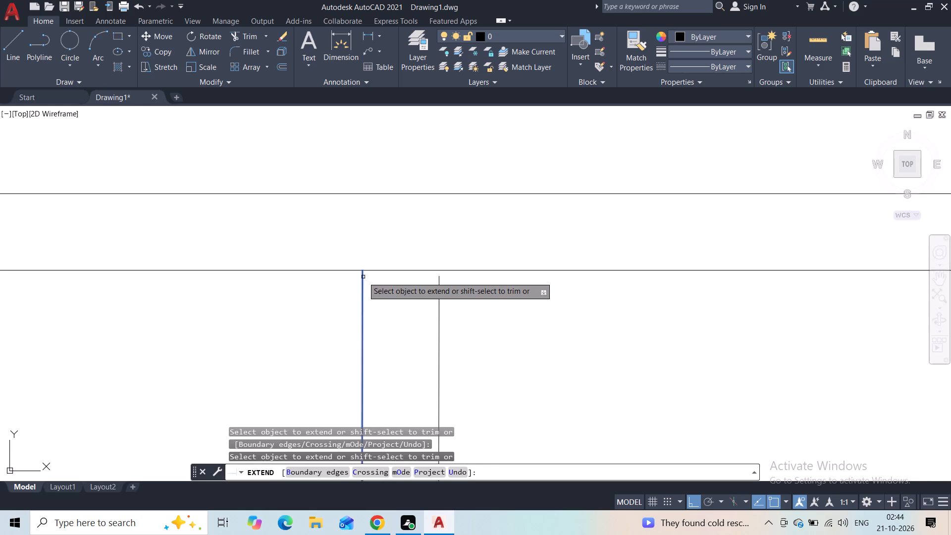
{"action": "left_click", "coordinate": [363, 277]}
{"action": "left_click", "coordinate": [439, 288]}
Extend both lines of the next three short railing posts up to the divider's lower line.
{"action": "middle_click_drag", "start_coordinate": [597, 373], "coordinate": [67, 260]}
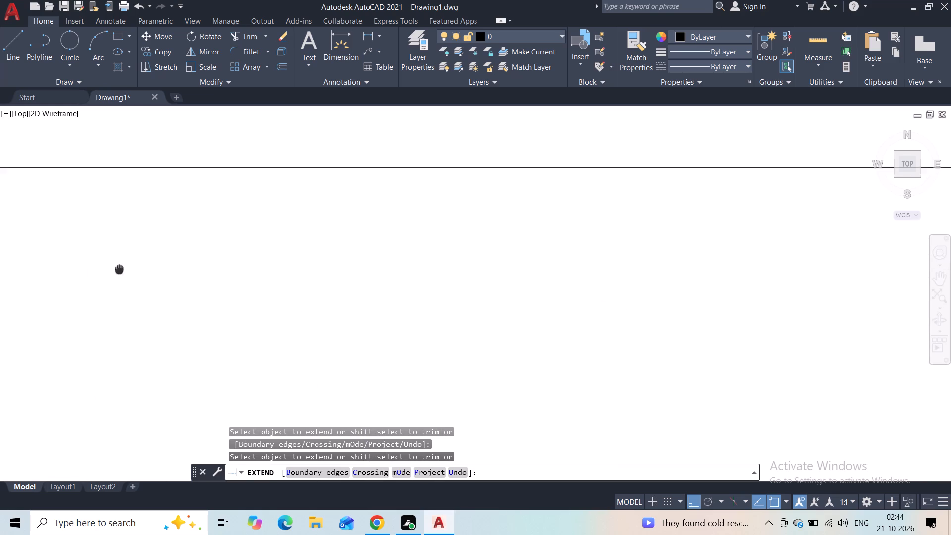
{"action": "middle_click_drag", "start_coordinate": [67, 260], "coordinate": [58, 258]}
{"action": "scroll", "coordinate": [457, 251], "scroll_direction": "down", "scroll_amount": 3}
{"action": "middle_click_drag", "start_coordinate": [497, 268], "coordinate": [217, 287]}
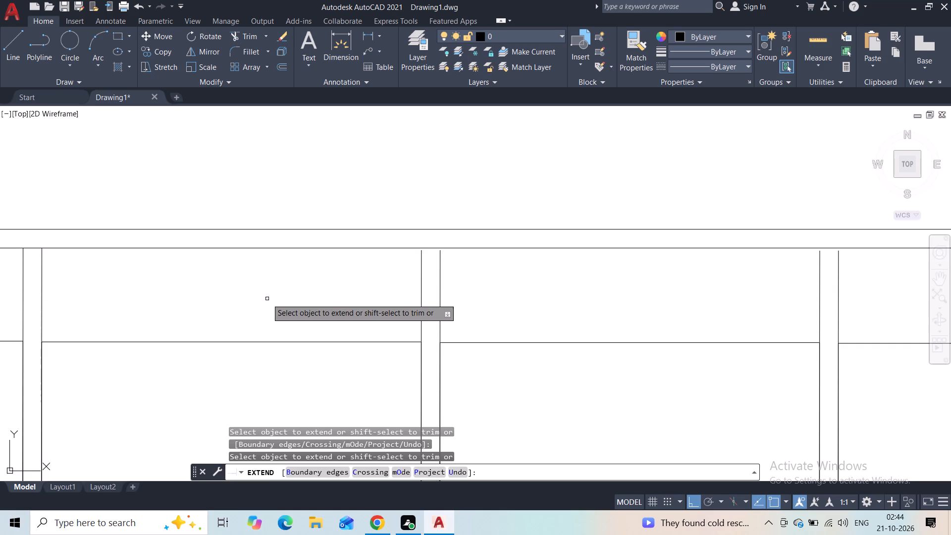
{"action": "left_click", "coordinate": [421, 271]}
{"action": "left_click", "coordinate": [441, 269]}
{"action": "middle_click_drag", "start_coordinate": [535, 301], "coordinate": [535, 301]}
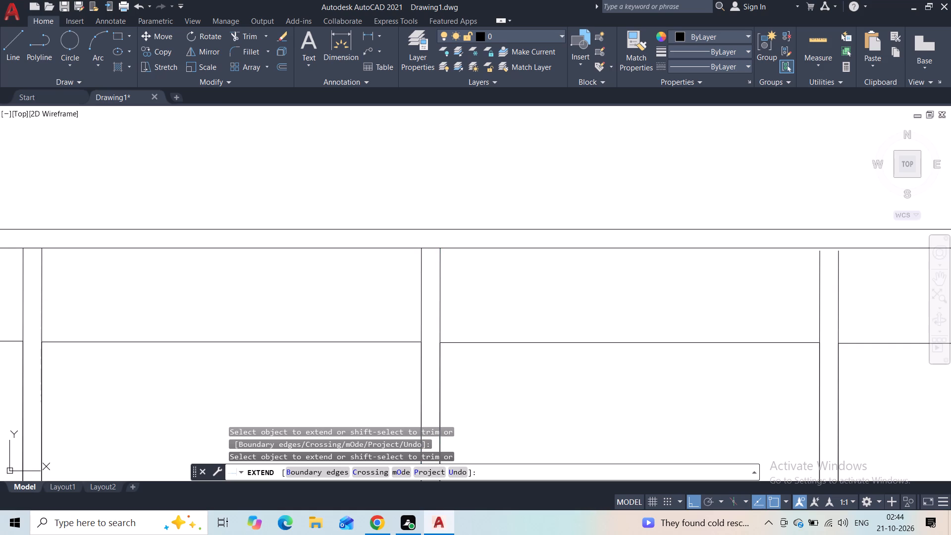
{"action": "middle_click_drag", "start_coordinate": [535, 301], "coordinate": [211, 292]}
{"action": "left_click", "coordinate": [495, 277]}
{"action": "left_click", "coordinate": [515, 264]}
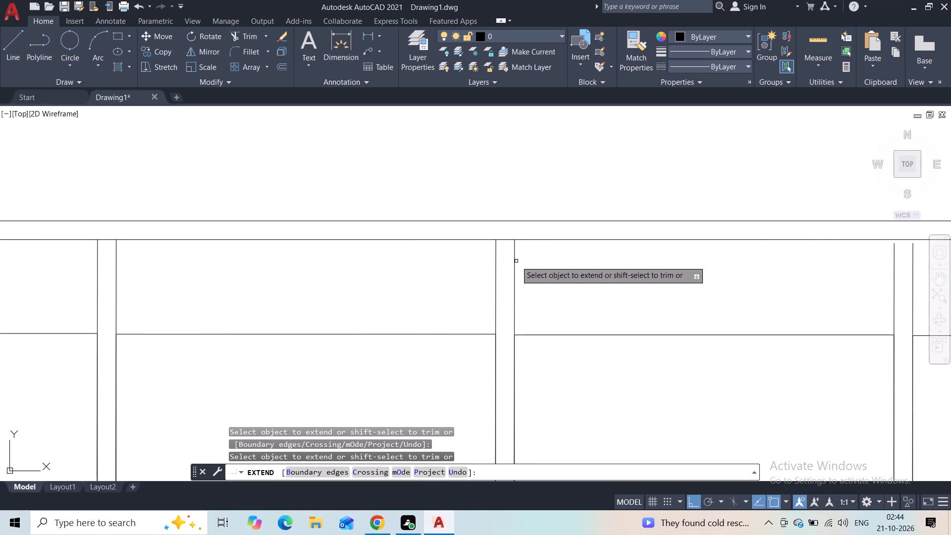
{"action": "middle_click_drag", "start_coordinate": [579, 292], "coordinate": [157, 281]}
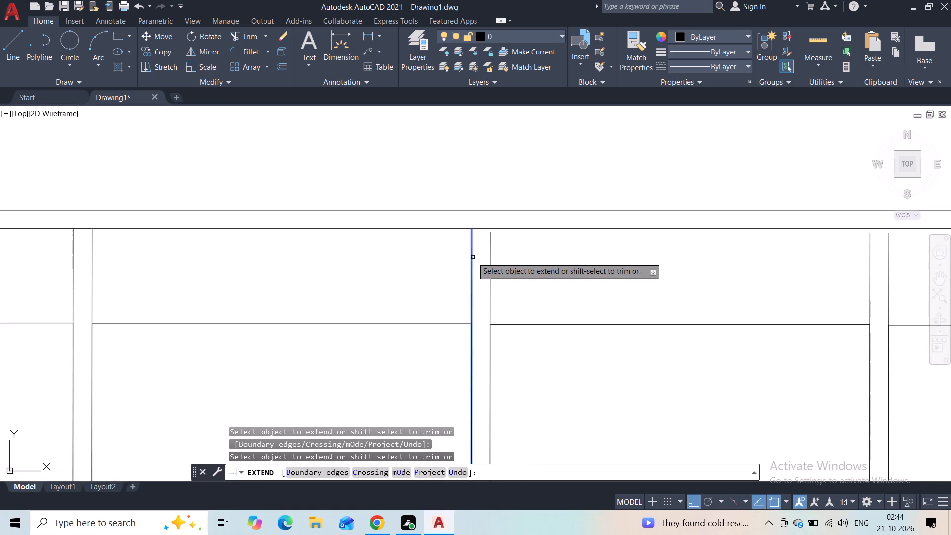
{"action": "left_click", "coordinate": [473, 257]}
{"action": "left_click", "coordinate": [491, 250]}
Extend both lines of three more short posts along the railing up to the divider's lower line.
{"action": "middle_click_drag", "start_coordinate": [522, 263], "coordinate": [68, 288]}
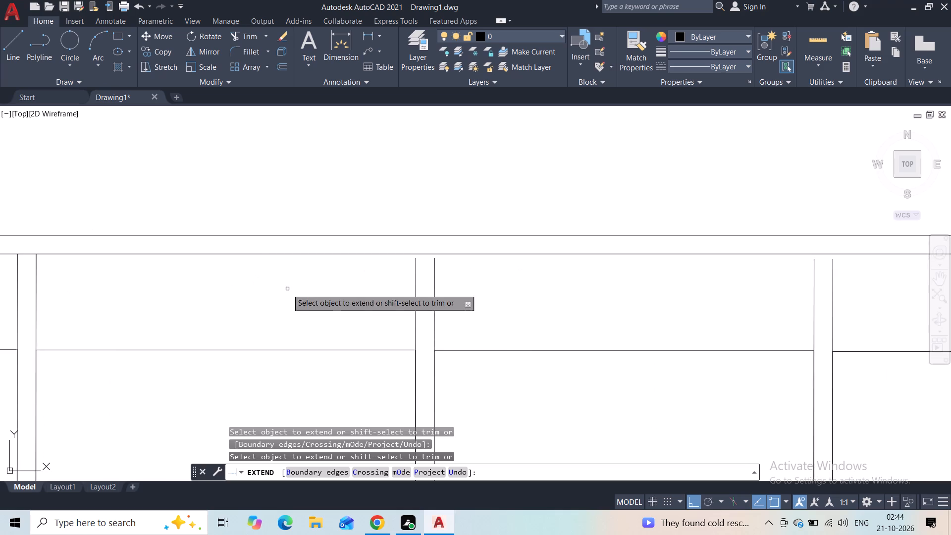
{"action": "left_click", "coordinate": [416, 279]}
{"action": "left_click", "coordinate": [433, 283]}
{"action": "middle_click_drag", "start_coordinate": [511, 289], "coordinate": [183, 289]}
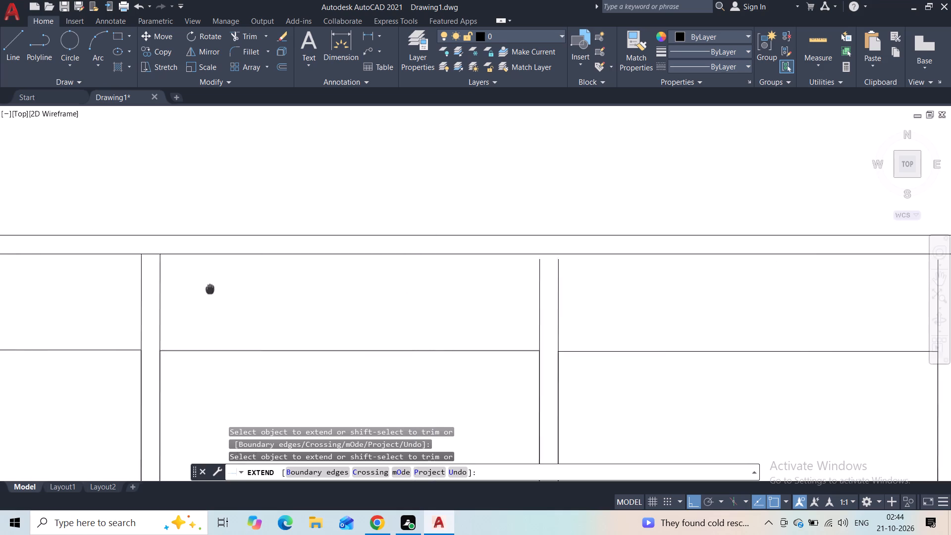
{"action": "middle_click_drag", "start_coordinate": [183, 289], "coordinate": [164, 286]}
{"action": "left_click", "coordinate": [468, 277]}
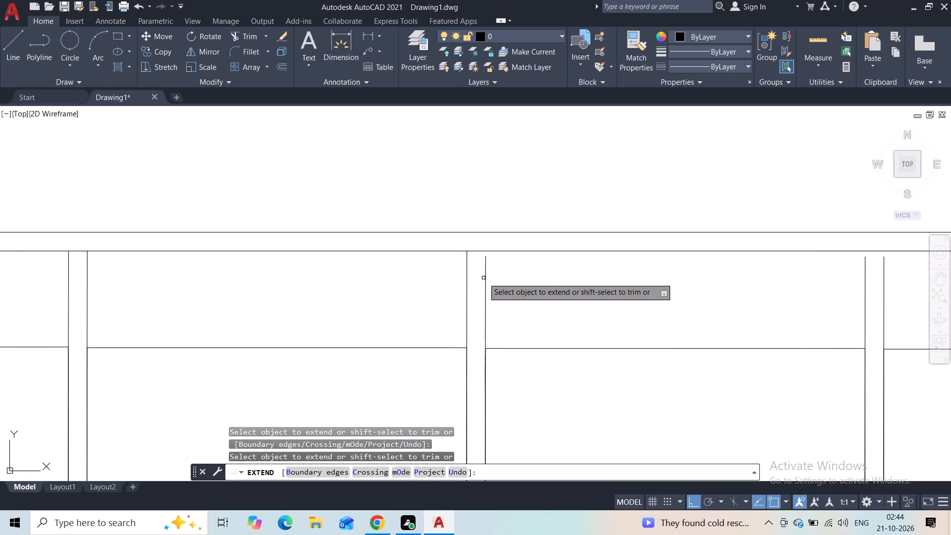
{"action": "left_click", "coordinate": [484, 276]}
{"action": "middle_click_drag", "start_coordinate": [585, 293], "coordinate": [144, 306]}
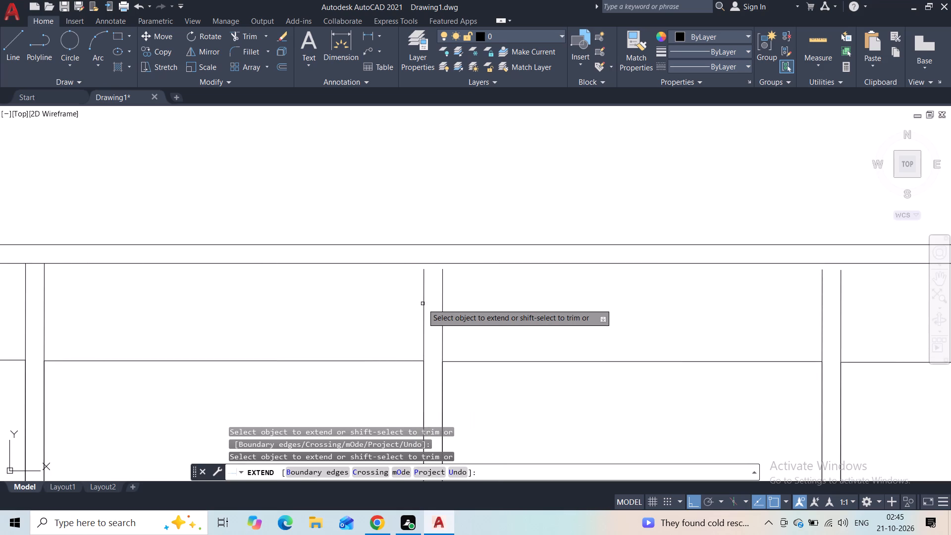
{"action": "left_click", "coordinate": [423, 304]}
{"action": "left_click", "coordinate": [444, 301]}
Extend both lines of the following three short railing posts up to the divider's lower line.
{"action": "middle_click_drag", "start_coordinate": [564, 311], "coordinate": [184, 324]}
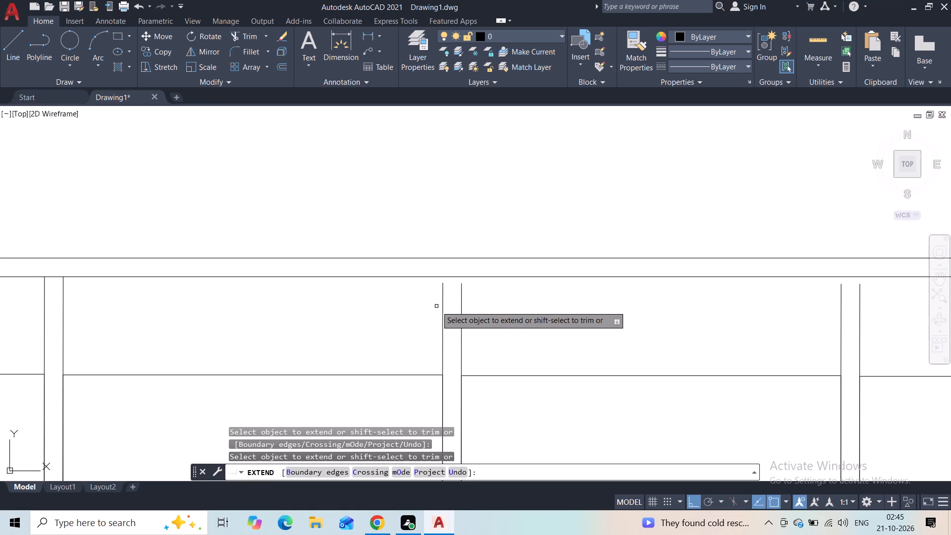
{"action": "left_click", "coordinate": [441, 309]}
{"action": "left_click", "coordinate": [444, 311]}
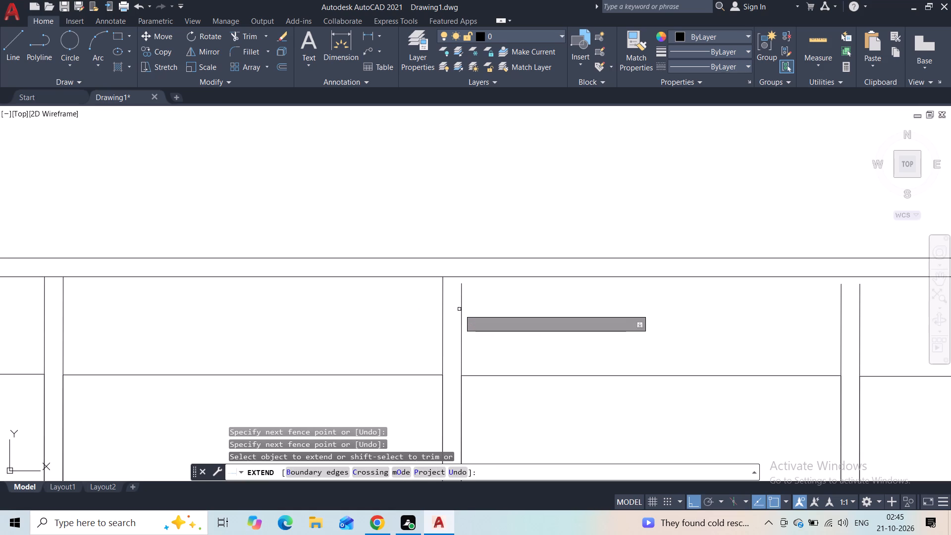
{"action": "left_click", "coordinate": [462, 306]}
{"action": "middle_click_drag", "start_coordinate": [531, 326], "coordinate": [182, 323]}
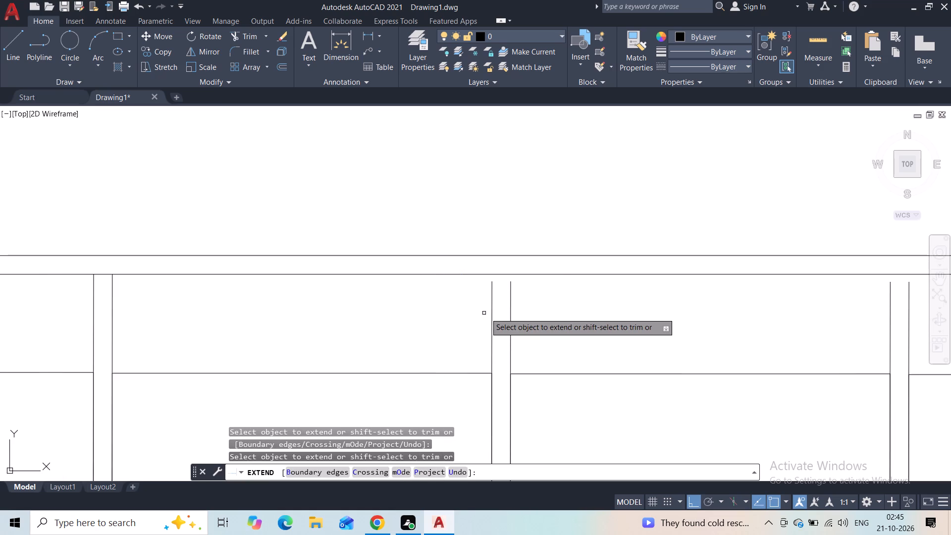
{"action": "left_click", "coordinate": [492, 318]}
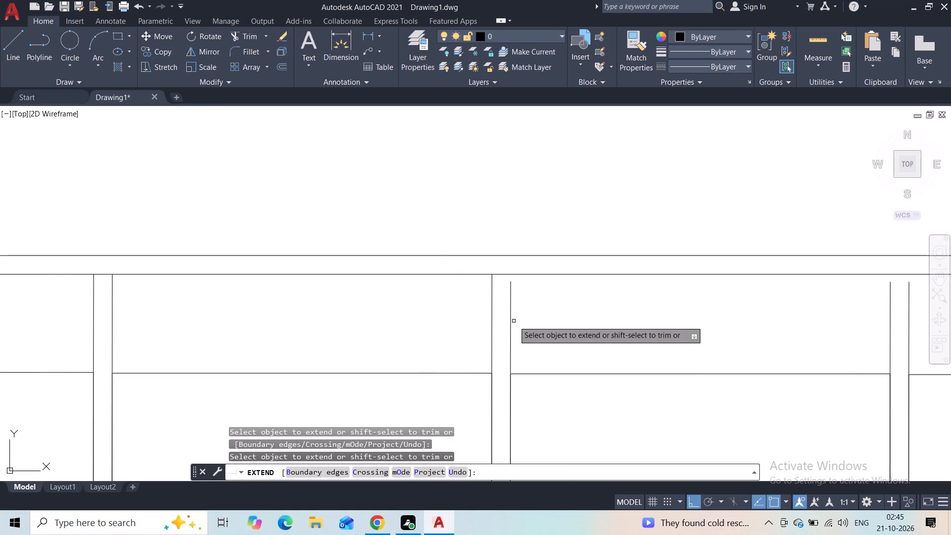
{"action": "left_click", "coordinate": [512, 318]}
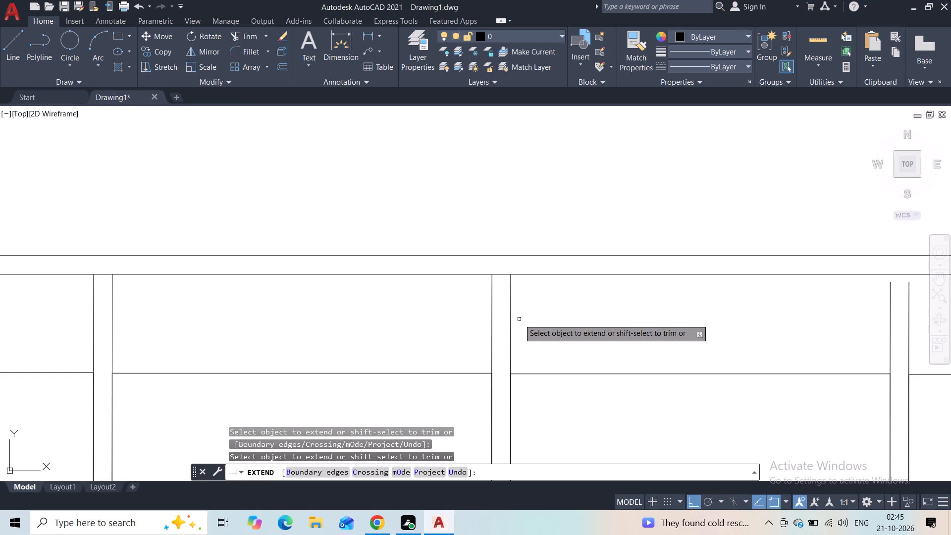
{"action": "middle_click_drag", "start_coordinate": [547, 327], "coordinate": [290, 298]}
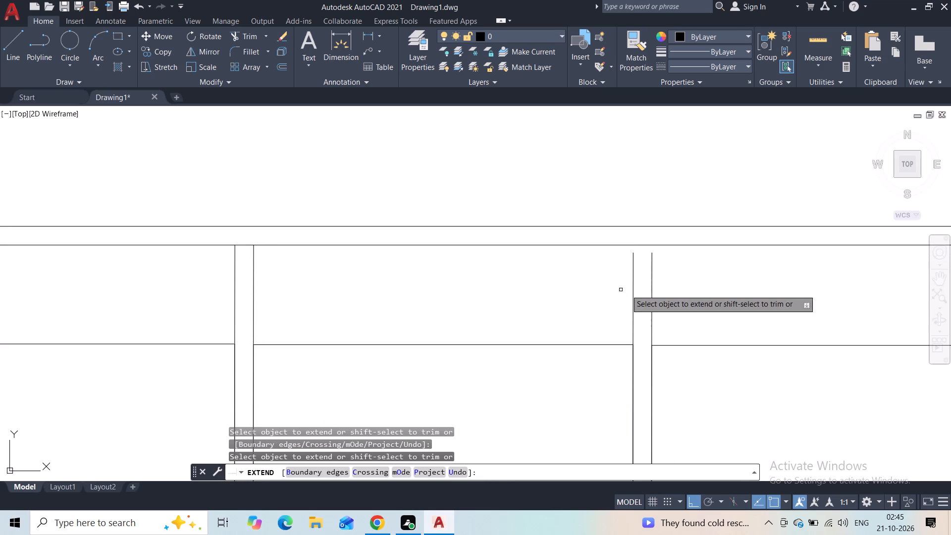
{"action": "left_click", "coordinate": [632, 288]}
{"action": "left_click", "coordinate": [653, 286]}
Extend both lines of the last two railing posts up to the divider's lower line, ending the Extend command.
{"action": "middle_click_drag", "start_coordinate": [673, 292], "coordinate": [0, 304]}
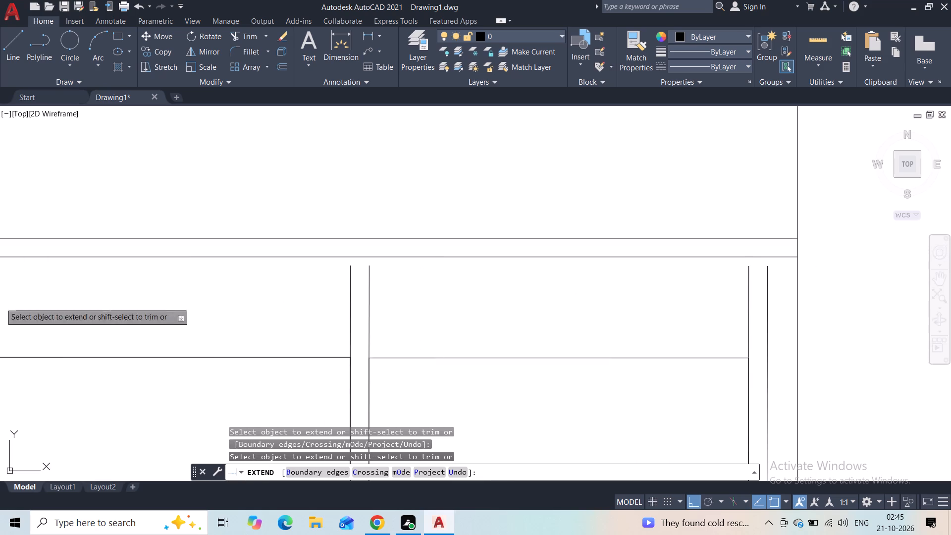
{"action": "left_click", "coordinate": [348, 291]}
{"action": "left_click", "coordinate": [353, 289]}
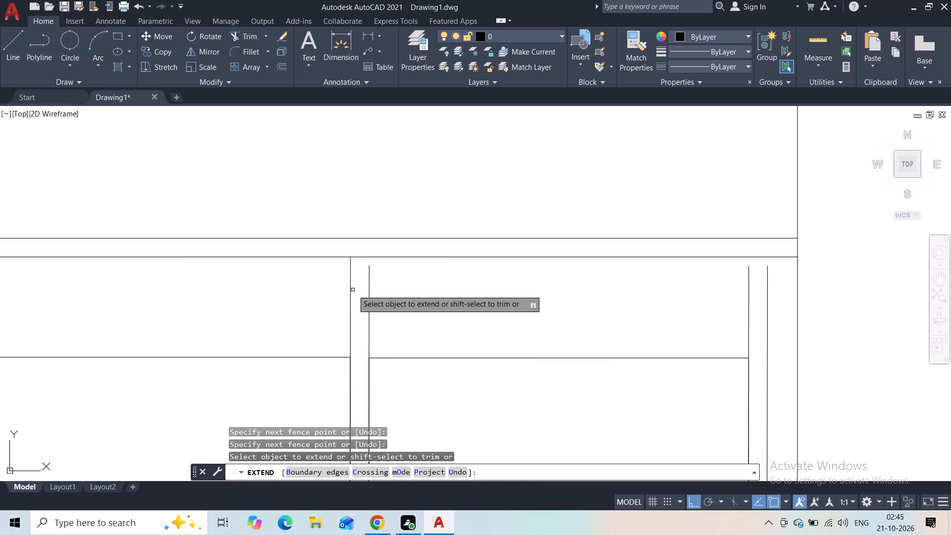
{"action": "left_click", "coordinate": [370, 288]}
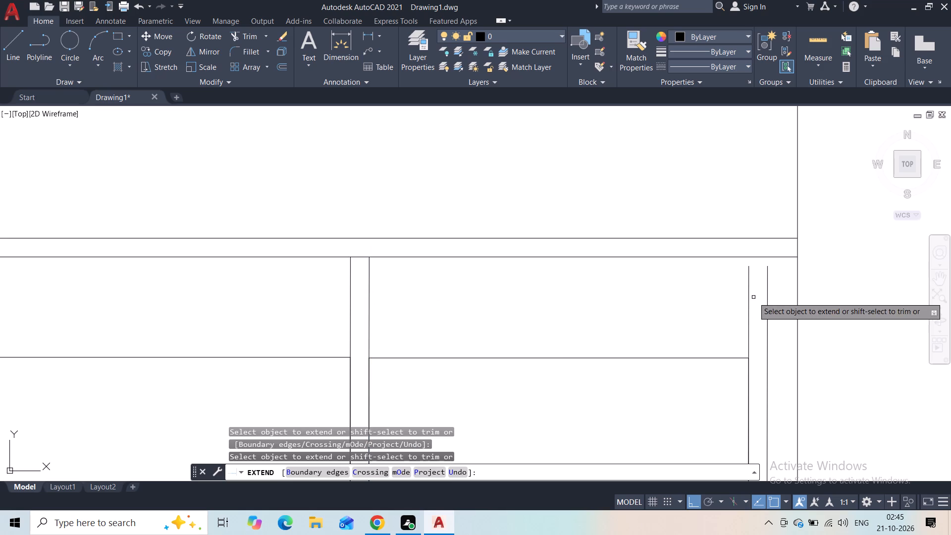
{"action": "left_click", "coordinate": [749, 300]}
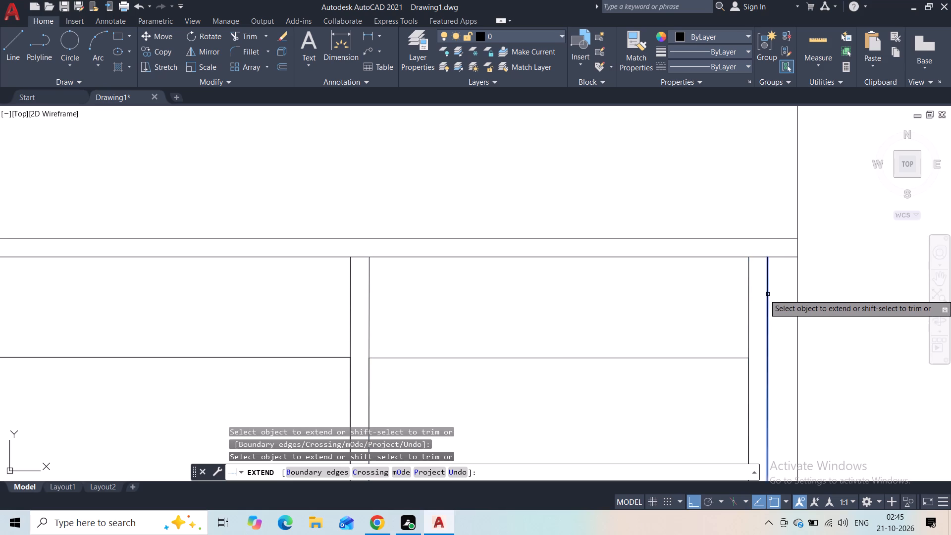
{"action": "left_click", "coordinate": [768, 295]}
{"action": "middle_click_drag", "start_coordinate": [675, 314], "coordinate": [615, 226]}
{"action": "scroll", "coordinate": [600, 221], "scroll_direction": "down", "scroll_amount": 1}
{"action": "key", "text": "Escape"}
Draw a rectangle about 9'-8" wide and 4' high in the upper-storey frame, with its base on the railing's top line.
{"action": "scroll", "coordinate": [602, 234], "scroll_direction": "down", "scroll_amount": 3}
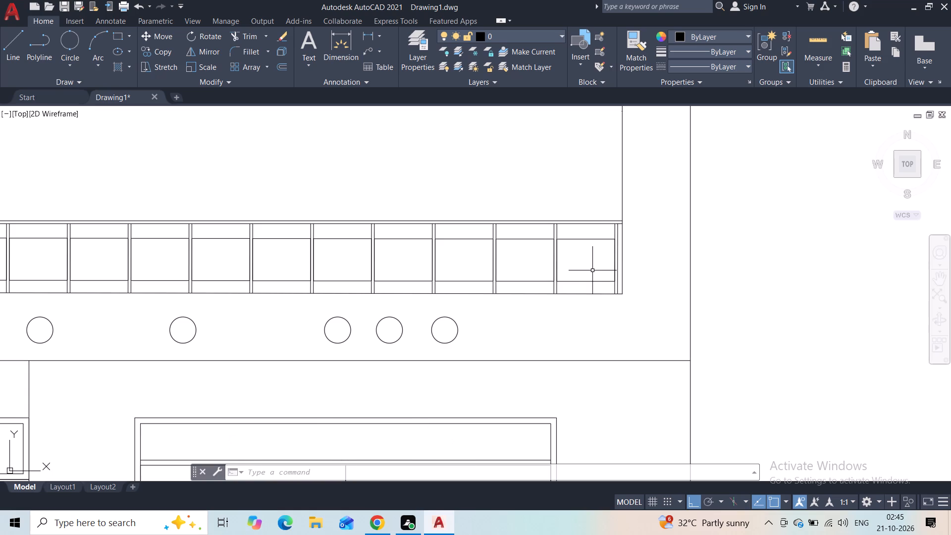
{"action": "scroll", "coordinate": [589, 267], "scroll_direction": "down", "scroll_amount": 3}
{"action": "scroll", "coordinate": [517, 240], "scroll_direction": "up", "scroll_amount": 1}
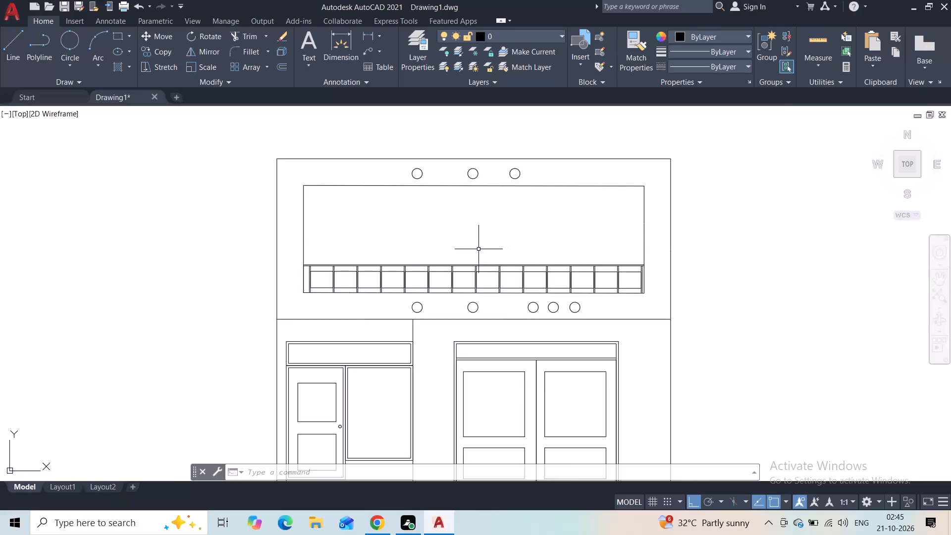
{"action": "scroll", "coordinate": [478, 250], "scroll_direction": "up", "scroll_amount": 1}
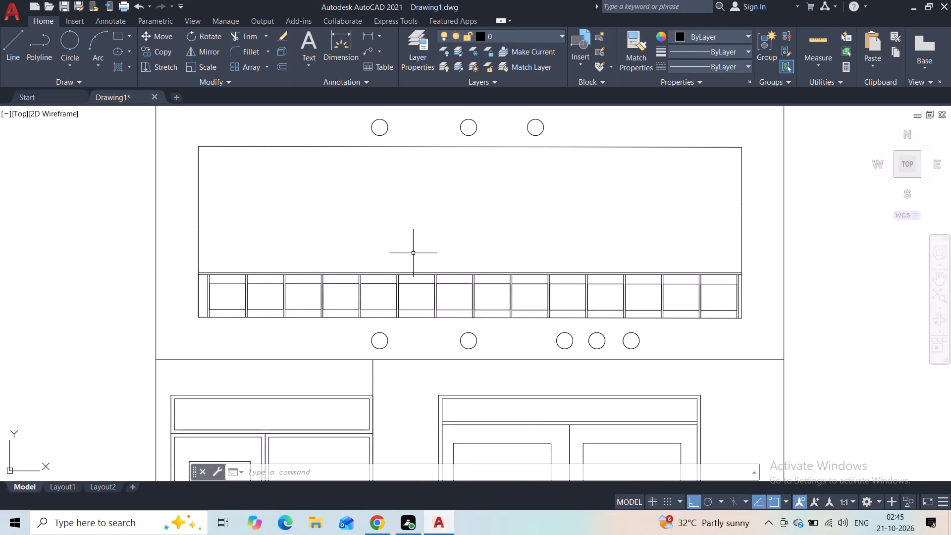
{"action": "left_click", "coordinate": [114, 35]}
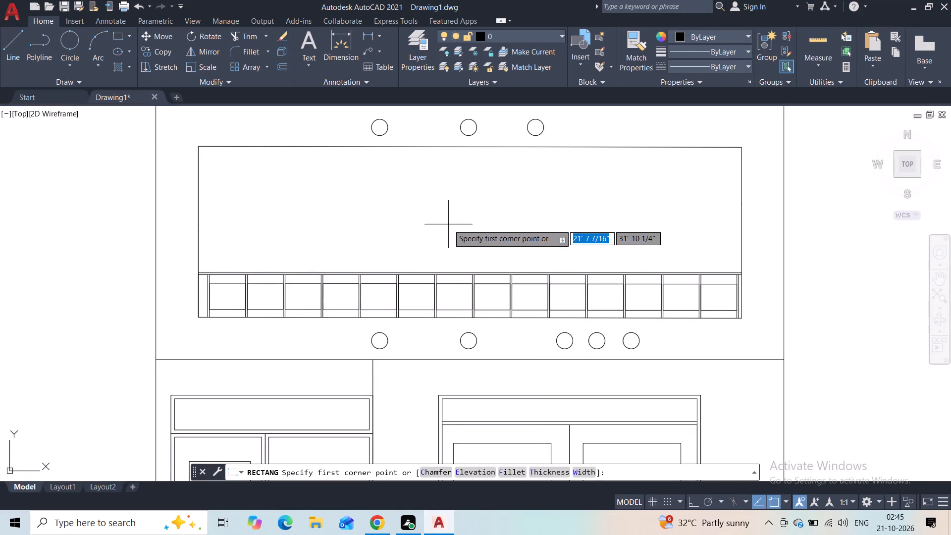
{"action": "left_click", "coordinate": [416, 185]}
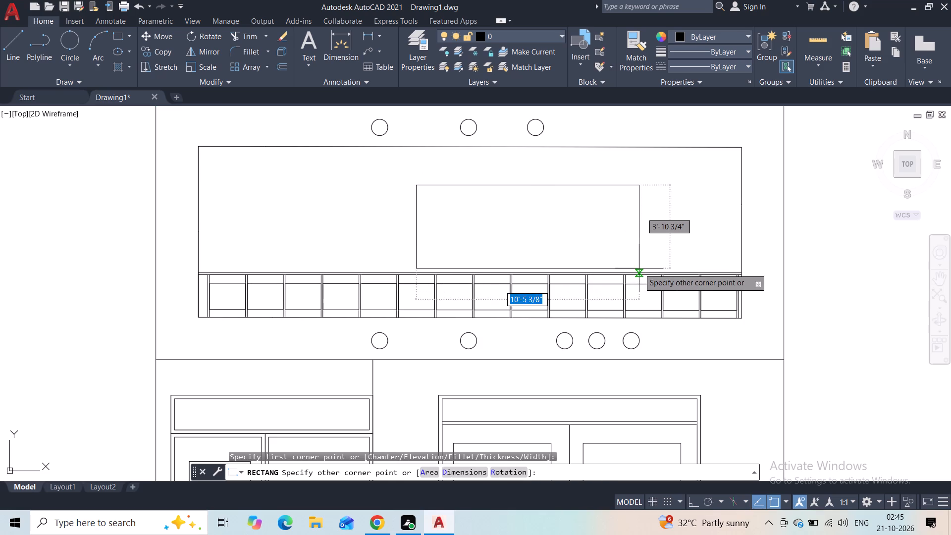
{"action": "scroll", "coordinate": [622, 267], "scroll_direction": "up", "scroll_amount": 2}
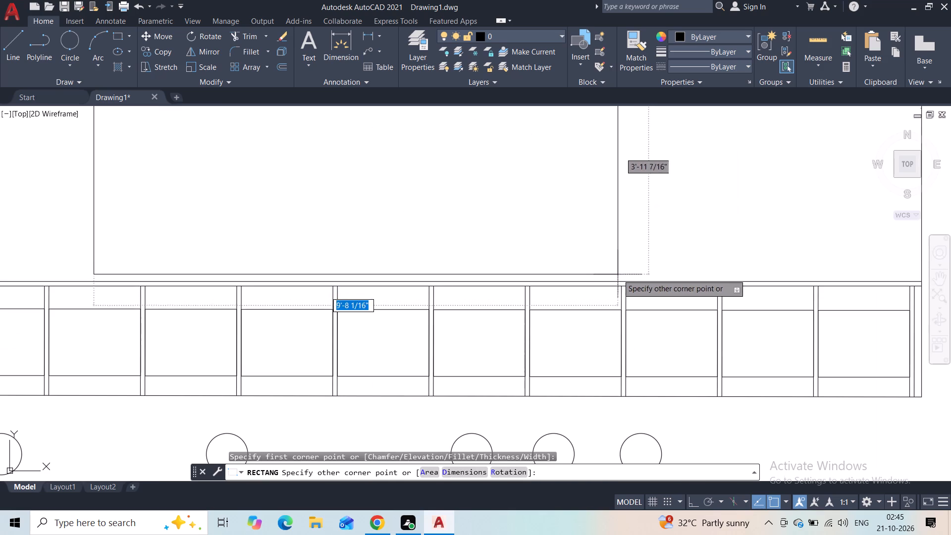
{"action": "left_click", "coordinate": [611, 281]}
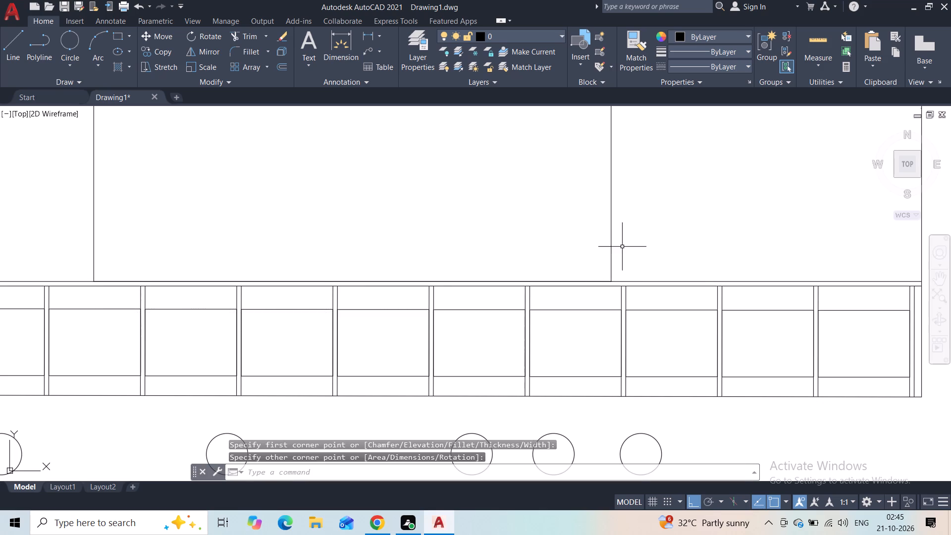
Draw a horizontal line across the new rectangle between its vertical sides, a short distance below its top edge.
{"action": "scroll", "coordinate": [622, 244], "scroll_direction": "down", "scroll_amount": 1}
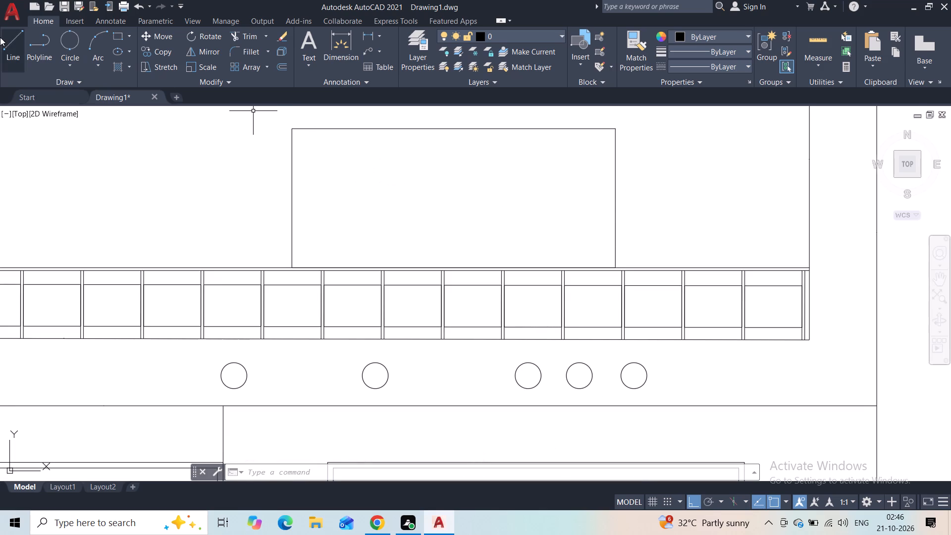
{"action": "left_click", "coordinate": [25, 49]}
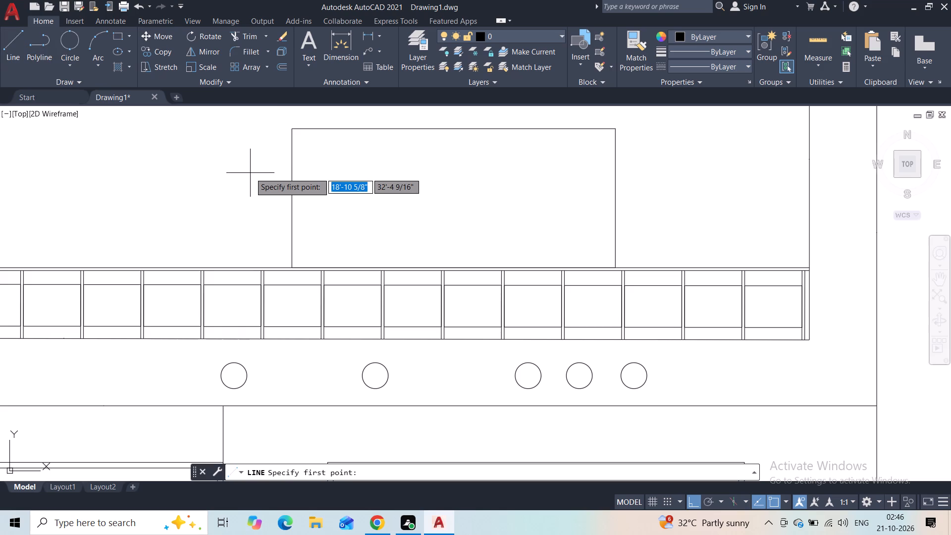
{"action": "left_click", "coordinate": [295, 161]}
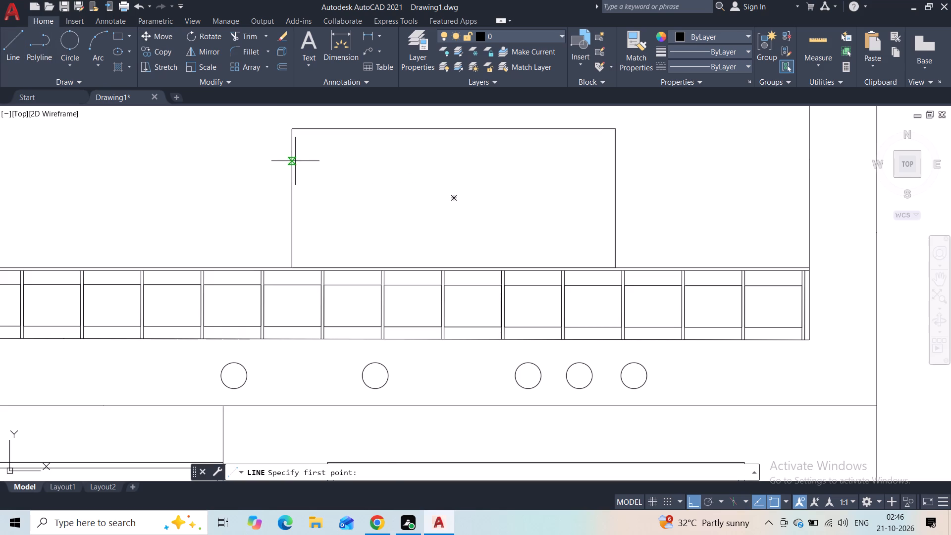
{"action": "left_click", "coordinate": [616, 158]}
{"action": "key", "text": "Escape"}
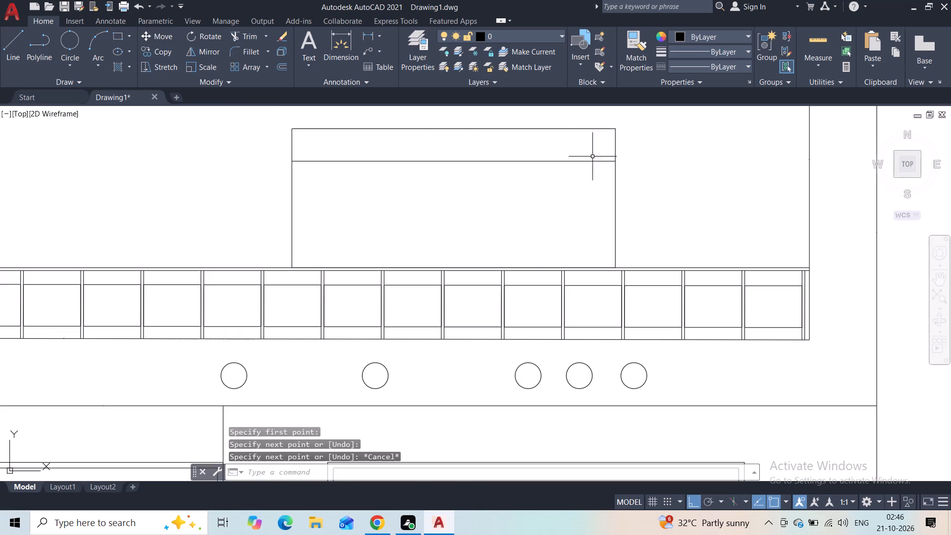
Offset the horizontal line inside the upper-storey window rectangle 2" downward.
{"action": "left_click", "coordinate": [568, 144]}
{"action": "left_click", "coordinate": [526, 188]}
{"action": "left_click", "coordinate": [279, 65]}
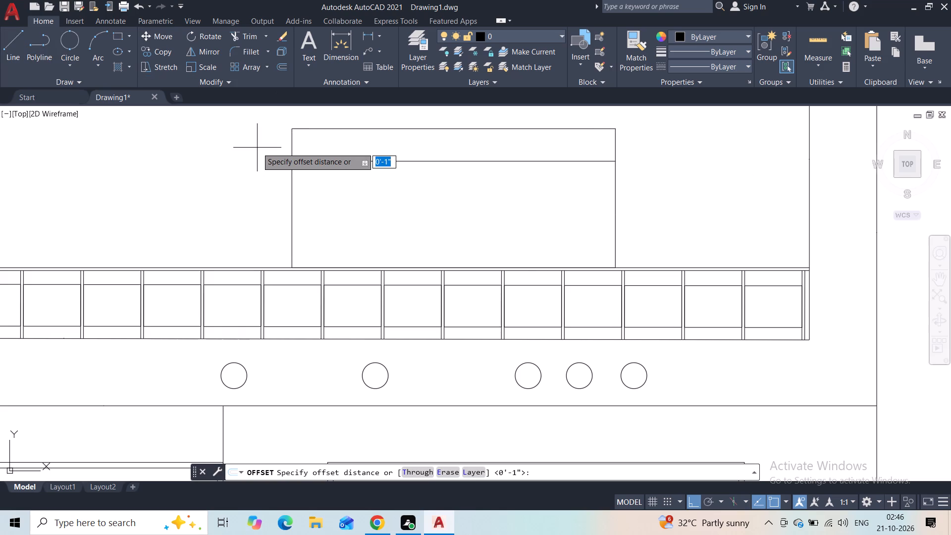
{"action": "type", "text": "2\""}
{"action": "key", "text": "Return"}
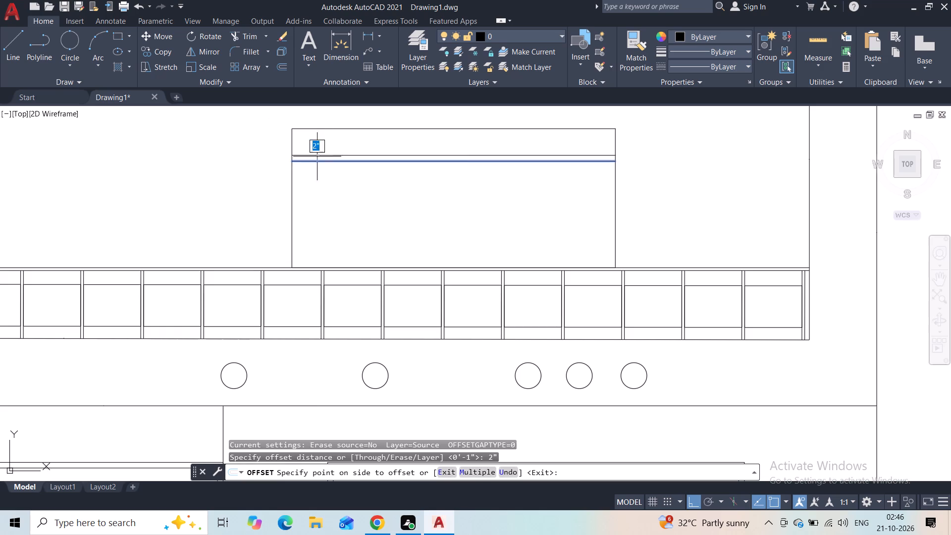
{"action": "left_click", "coordinate": [332, 193]}
{"action": "key", "text": "Escape"}
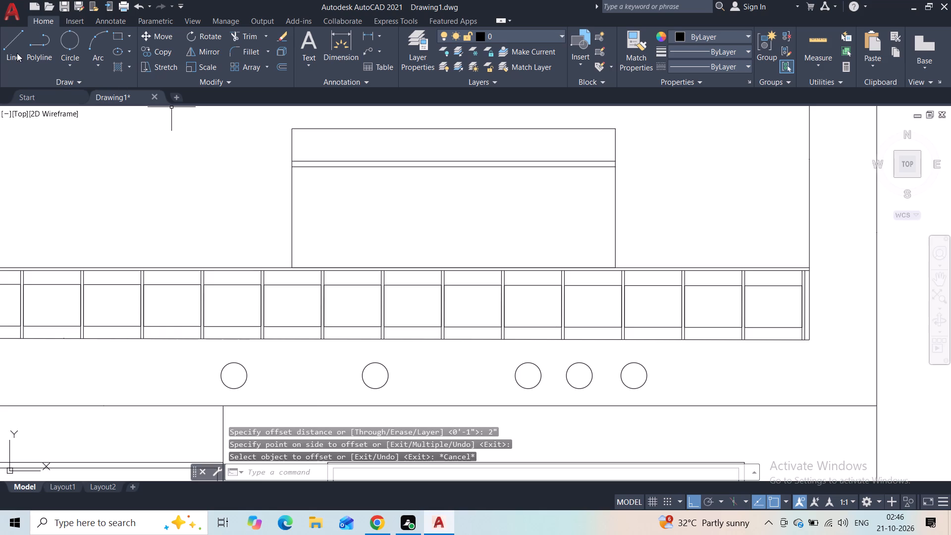
Draw a vertical line in the window's top band, about a quarter of its width from the left side, up to the top edge.
{"action": "left_click", "coordinate": [17, 53]}
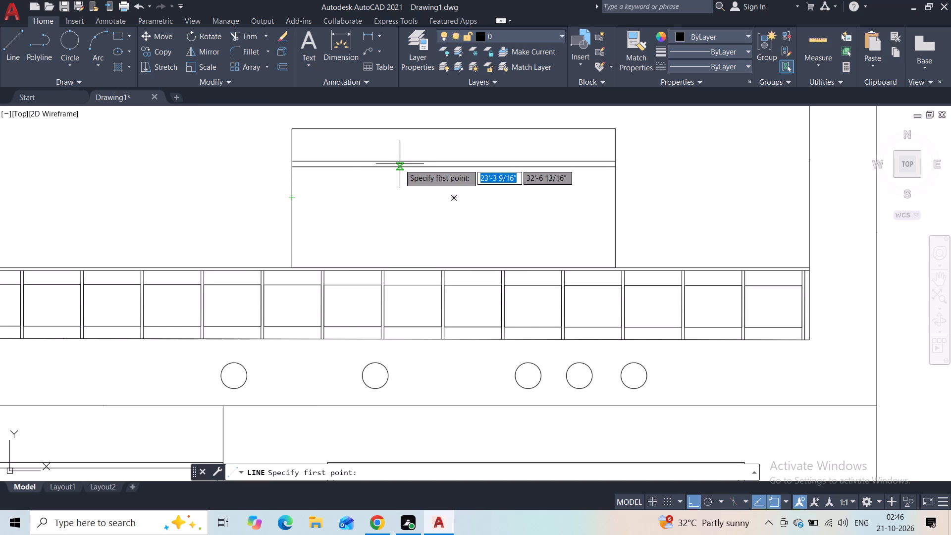
{"action": "left_click", "coordinate": [370, 161]}
{"action": "left_click", "coordinate": [370, 130]}
{"action": "key", "text": "Escape"}
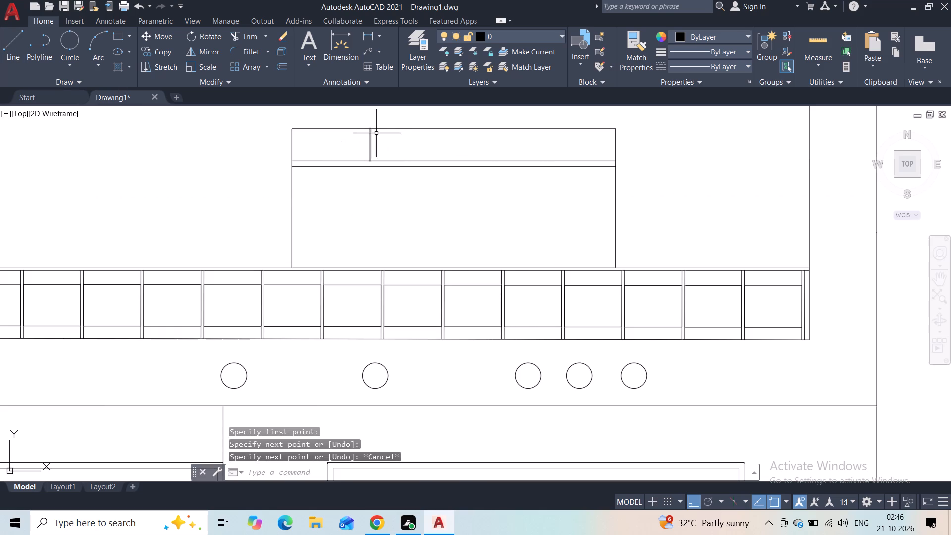
Offset the short vertical line in the window's top band 2" to the left.
{"action": "left_click", "coordinate": [383, 133]}
{"action": "left_click", "coordinate": [366, 145]}
{"action": "left_click", "coordinate": [287, 70]}
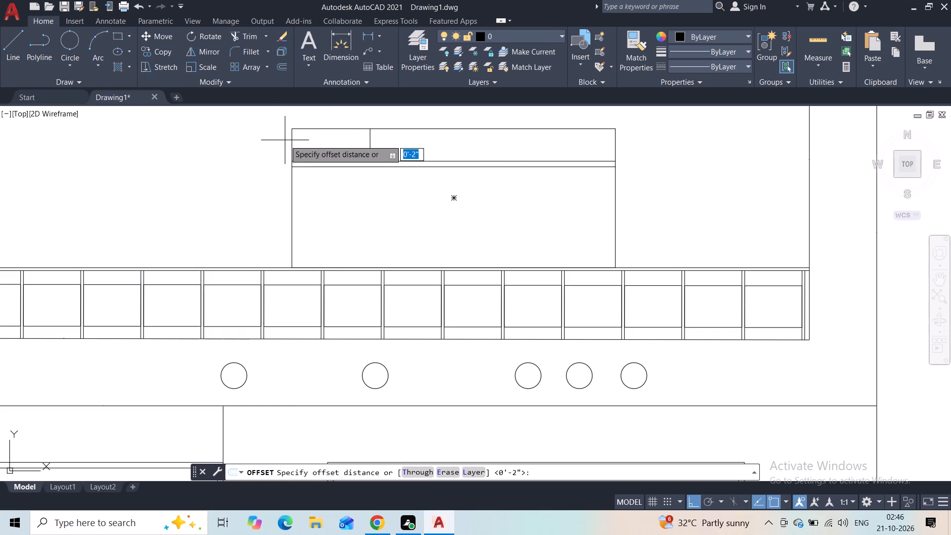
{"action": "type", "text": "2\""}
{"action": "key", "text": "Return"}
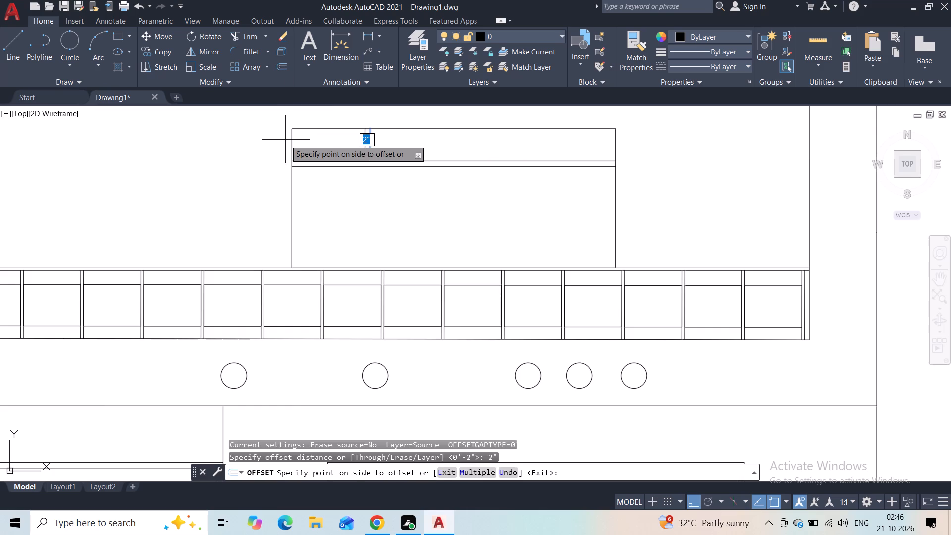
{"action": "left_click", "coordinate": [285, 140]}
{"action": "key", "text": "Escape"}
{"action": "left_click", "coordinate": [393, 143]}
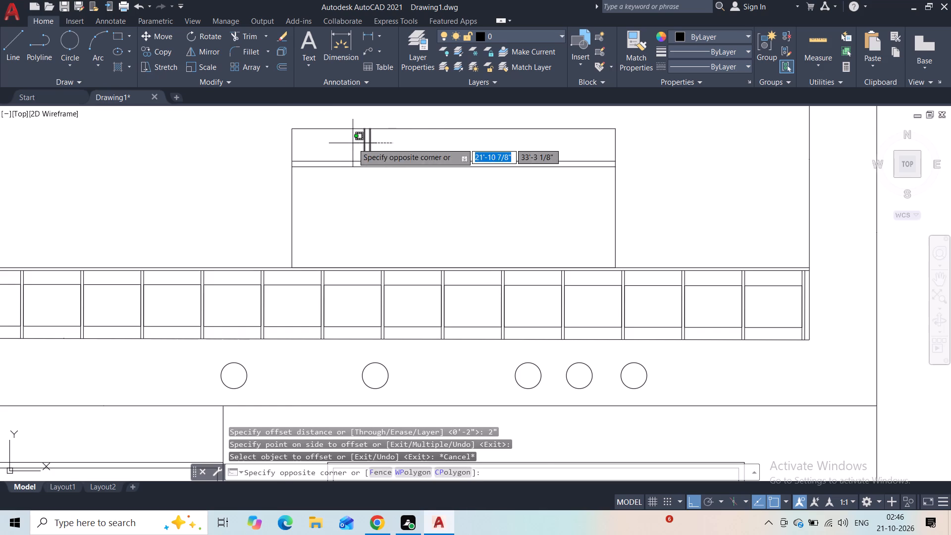
{"action": "key", "text": "Escape"}
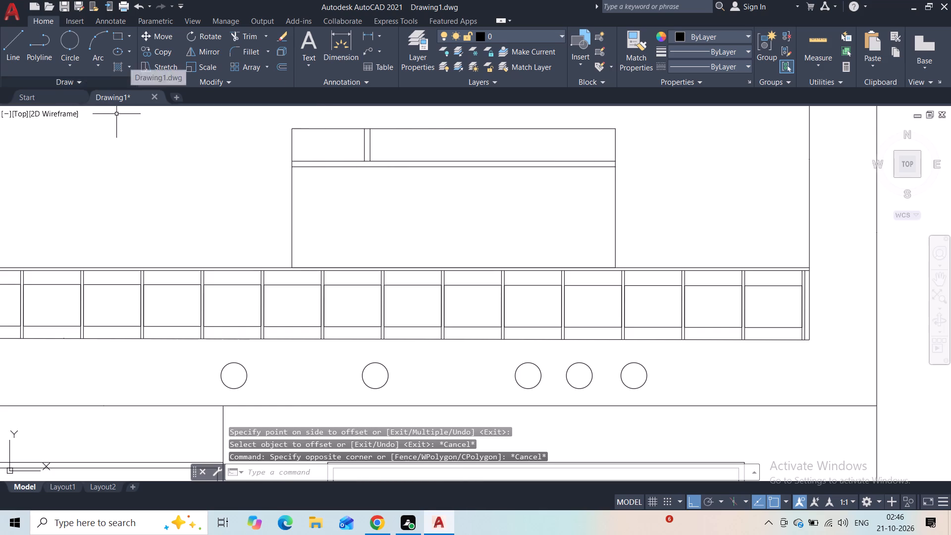
Draw two vertical lines from the lower horizontal line to the window's base, in line with the two short verticals above.
{"action": "left_click", "coordinate": [7, 39]}
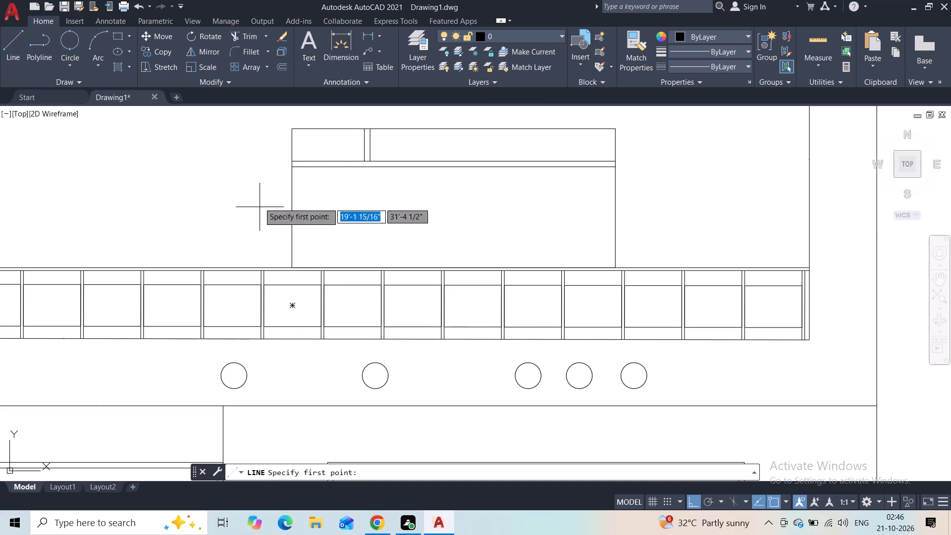
{"action": "scroll", "coordinate": [367, 208], "scroll_direction": "up", "scroll_amount": 1}
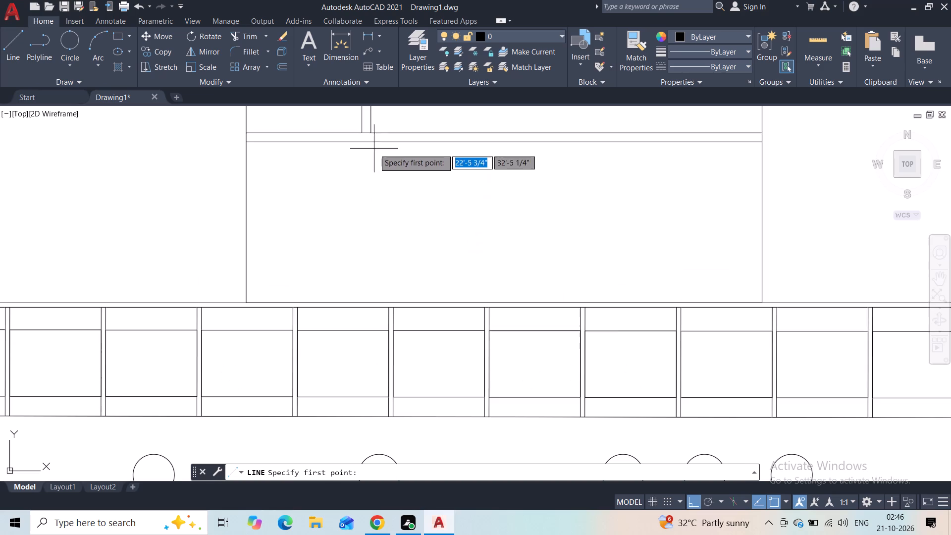
{"action": "left_click", "coordinate": [361, 145]}
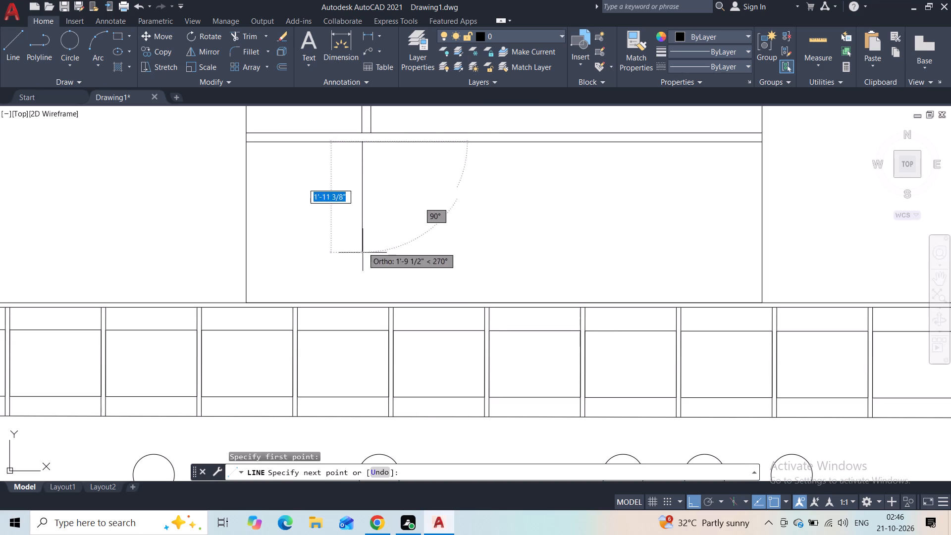
{"action": "left_click", "coordinate": [364, 301]}
{"action": "key", "text": "Escape"}
{"action": "key", "text": "space"}
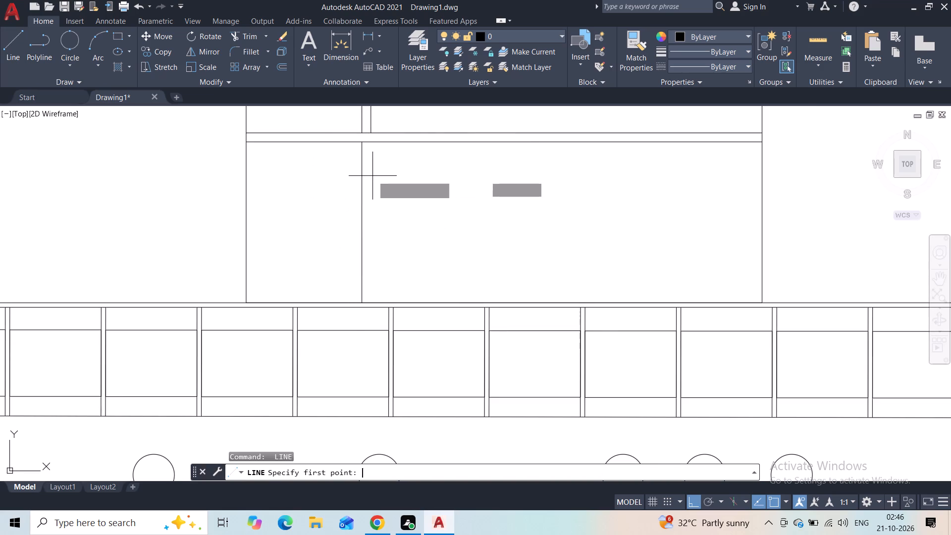
{"action": "left_click", "coordinate": [372, 145]}
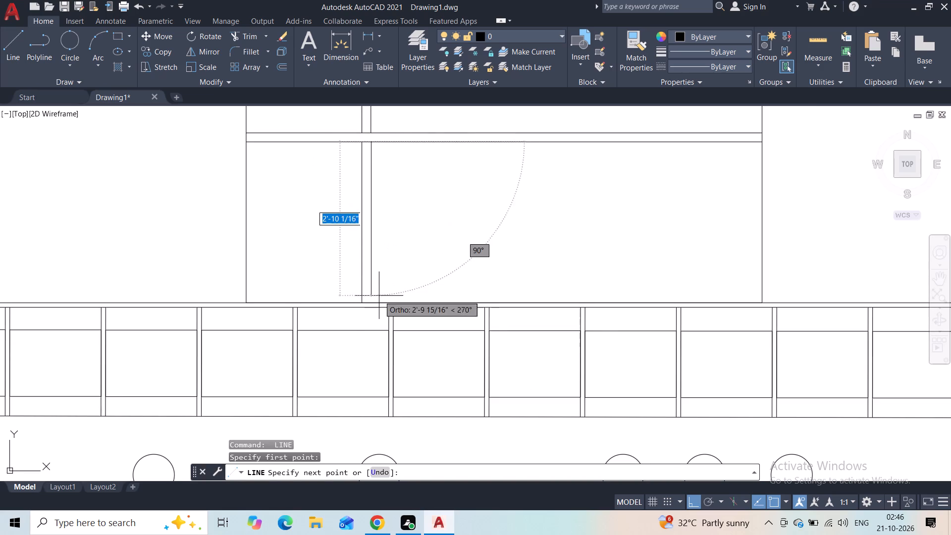
{"action": "left_click", "coordinate": [372, 301]}
{"action": "key", "text": "Escape"}
Draw a rectangle about 1'-7" wide and 1'-5" high in the upper part of the narrow left panel below the window's top band.
{"action": "scroll", "coordinate": [385, 230], "scroll_direction": "down", "scroll_amount": 1}
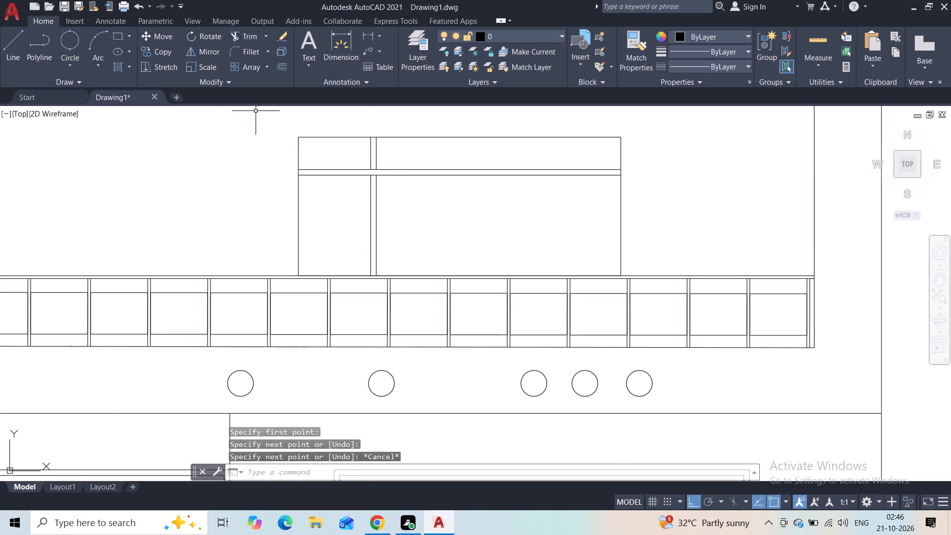
{"action": "left_click", "coordinate": [123, 35]}
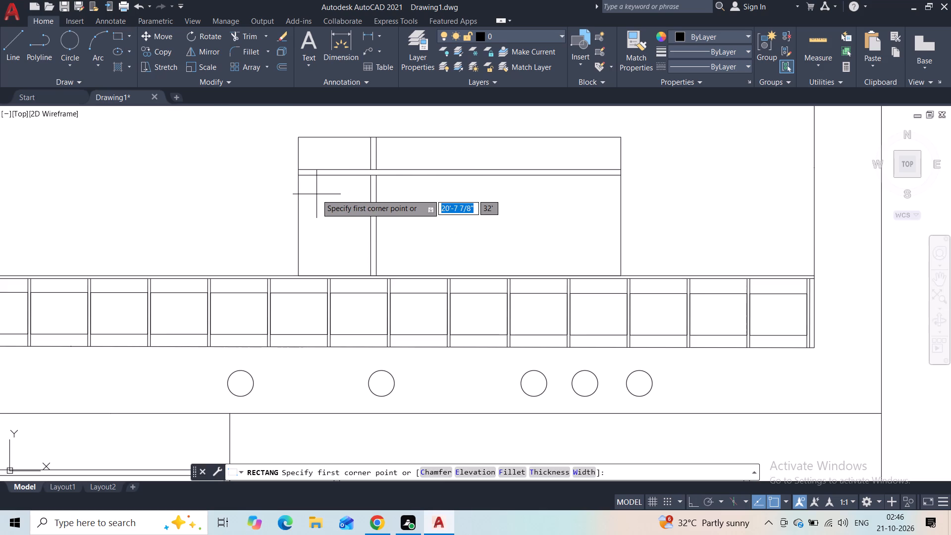
{"action": "scroll", "coordinate": [317, 194], "scroll_direction": "up", "scroll_amount": 1}
{"action": "left_click", "coordinate": [301, 189]}
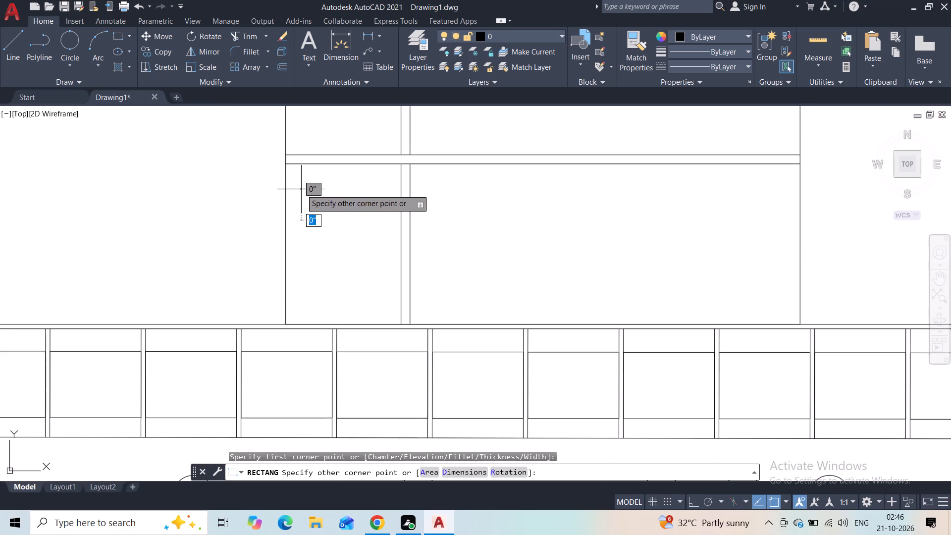
{"action": "left_click", "coordinate": [387, 266]}
{"action": "key", "text": "Escape"}
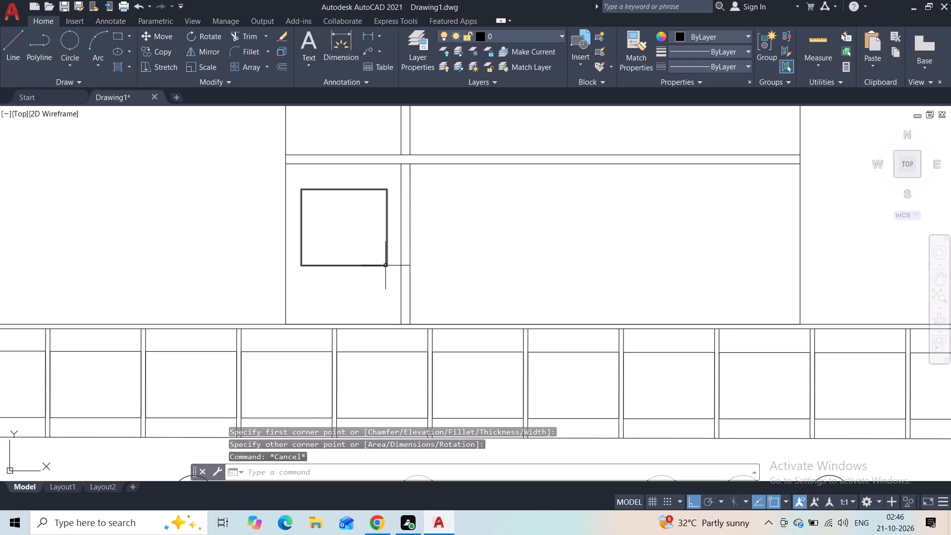
{"action": "left_click", "coordinate": [362, 184]}
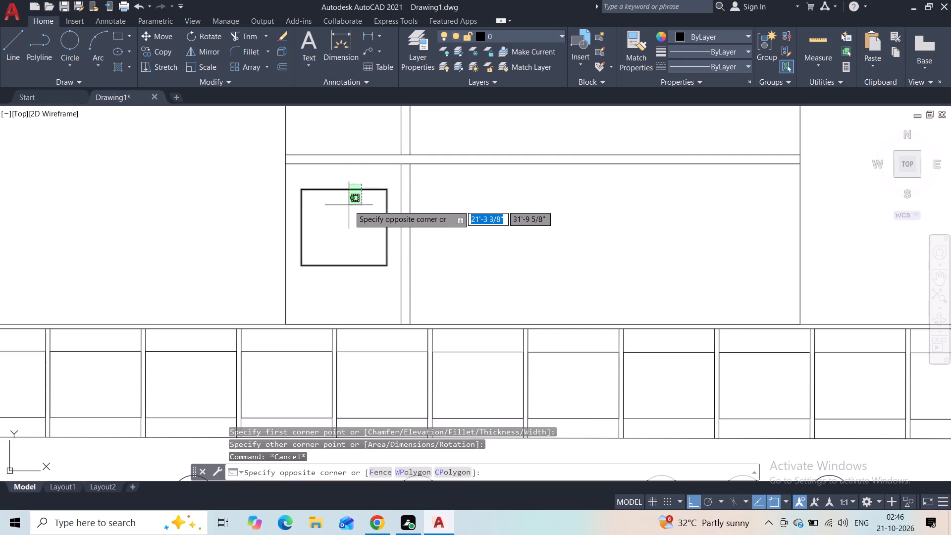
{"action": "key", "text": "Escape"}
Draw a second rectangle of about the same 1'-7" width below the first panel rectangle, reaching down to the window's base.
{"action": "left_click", "coordinate": [116, 38]}
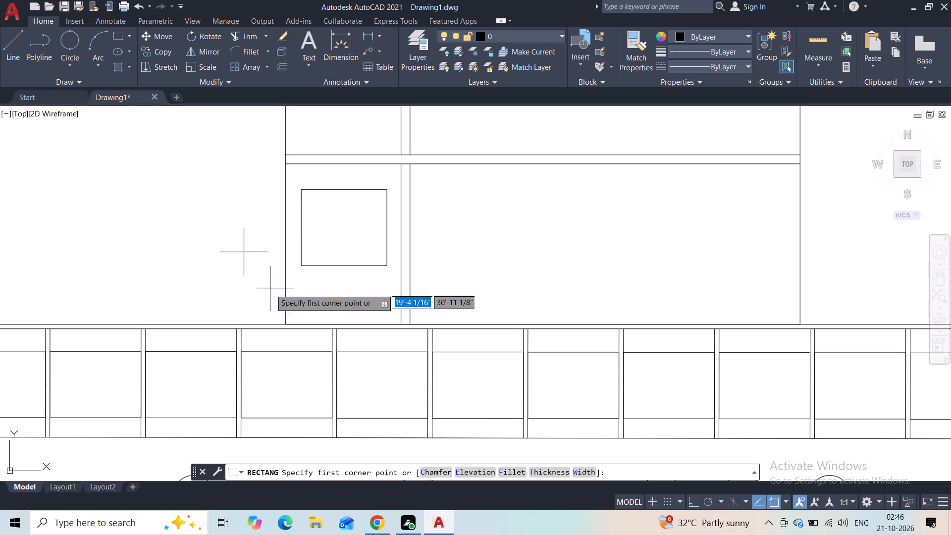
{"action": "left_click", "coordinate": [301, 284]}
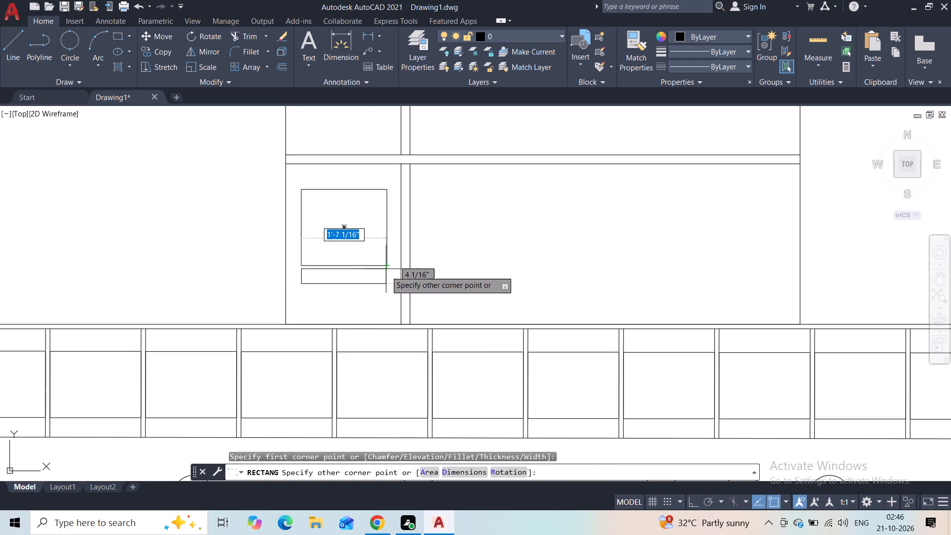
{"action": "left_click", "coordinate": [387, 321]}
{"action": "key", "text": "Escape"}
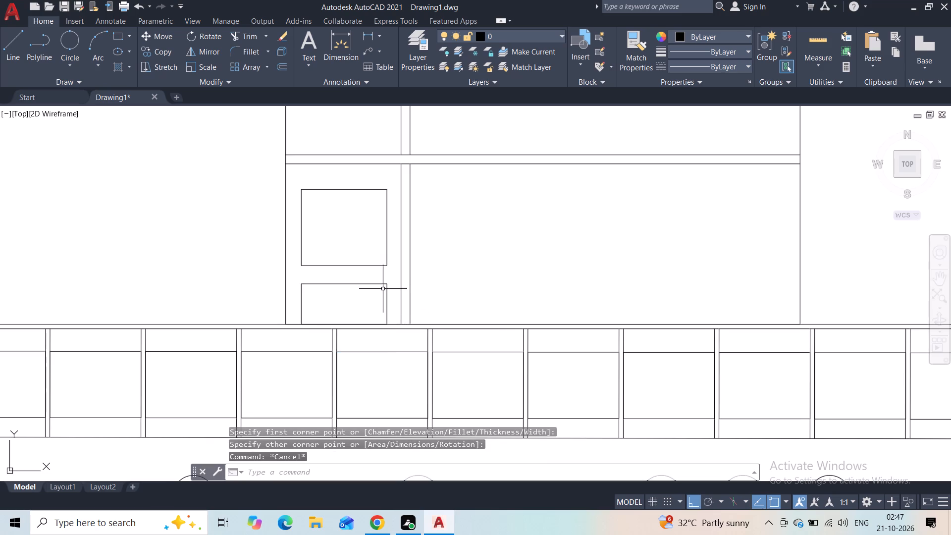
Draw a 12' vertical line upward from the top-left corner of the building outline.
{"action": "middle_click_drag", "start_coordinate": [382, 289], "coordinate": [368, 259]}
{"action": "scroll", "coordinate": [368, 259], "scroll_direction": "down", "scroll_amount": 1}
{"action": "scroll", "coordinate": [456, 217], "scroll_direction": "down", "scroll_amount": 1}
{"action": "middle_click_drag", "start_coordinate": [457, 218], "coordinate": [442, 231]}
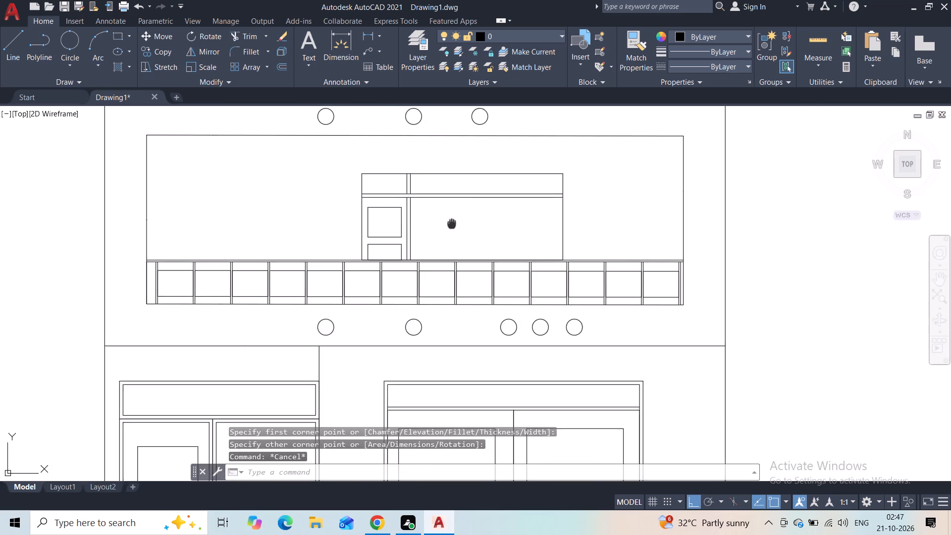
{"action": "middle_click_drag", "start_coordinate": [442, 231], "coordinate": [412, 253]}
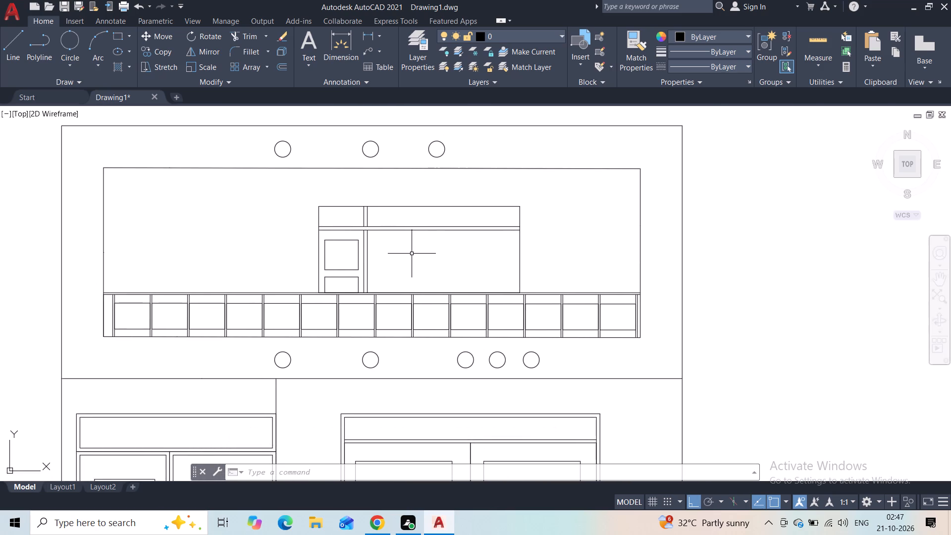
{"action": "scroll", "coordinate": [413, 252], "scroll_direction": "down", "scroll_amount": 1}
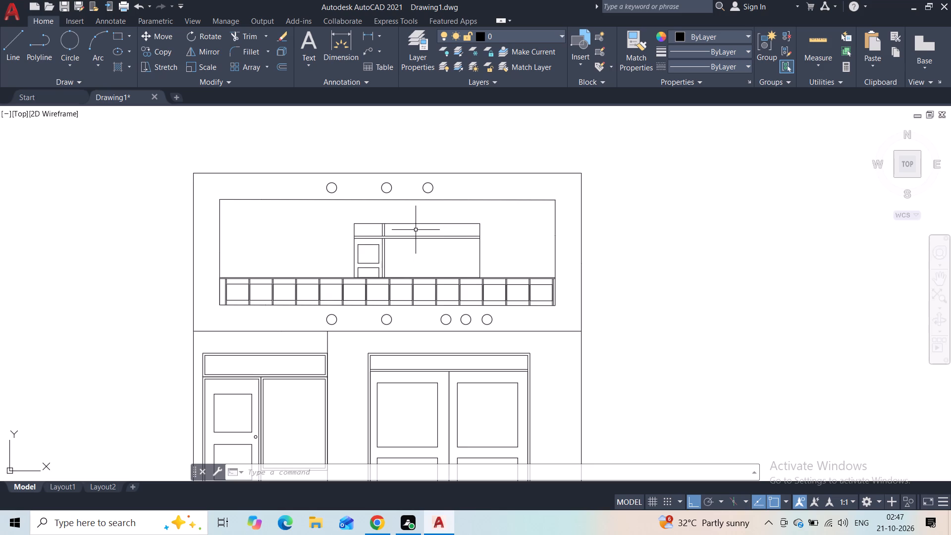
{"action": "middle_click_drag", "start_coordinate": [403, 208], "coordinate": [396, 223]}
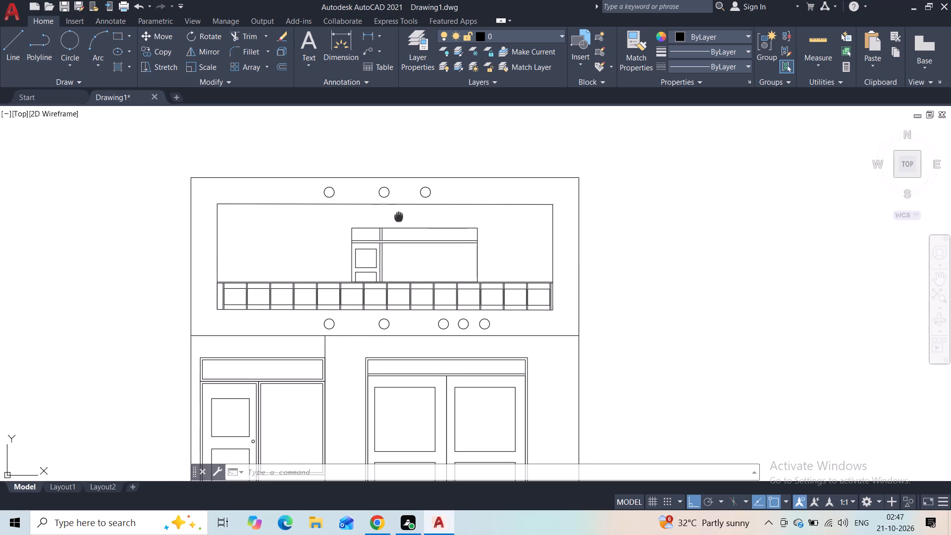
{"action": "middle_click_drag", "start_coordinate": [396, 223], "coordinate": [368, 287]}
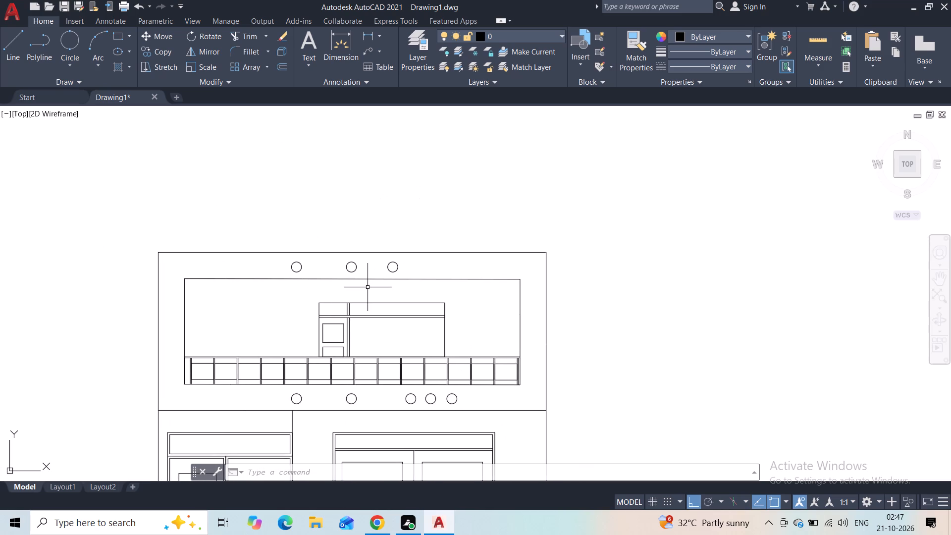
{"action": "scroll", "coordinate": [311, 215], "scroll_direction": "down", "scroll_amount": 1}
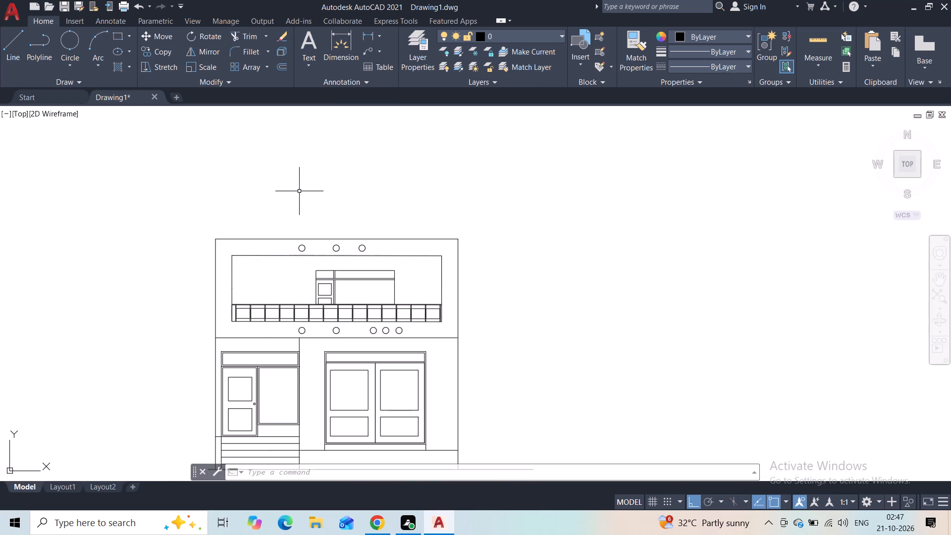
{"action": "middle_click_drag", "start_coordinate": [298, 190], "coordinate": [298, 273]}
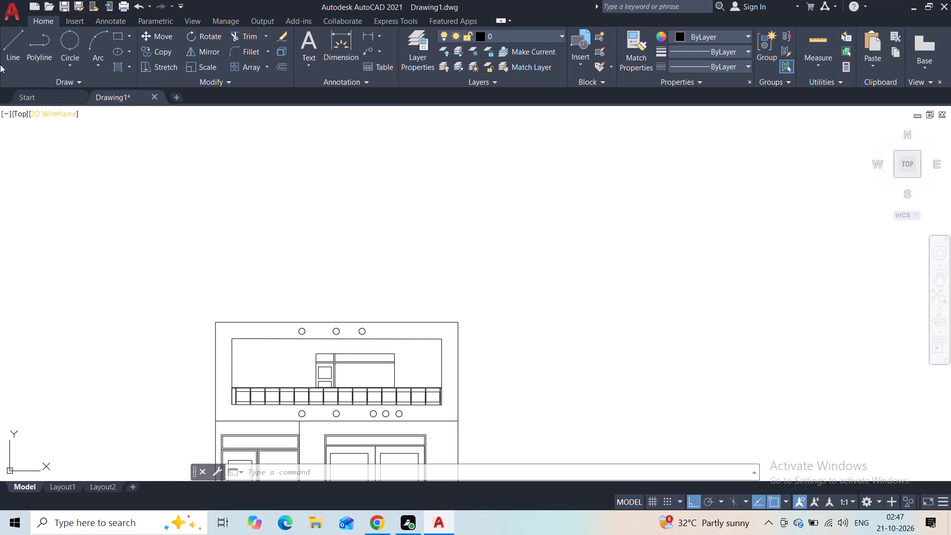
{"action": "left_click", "coordinate": [11, 58]}
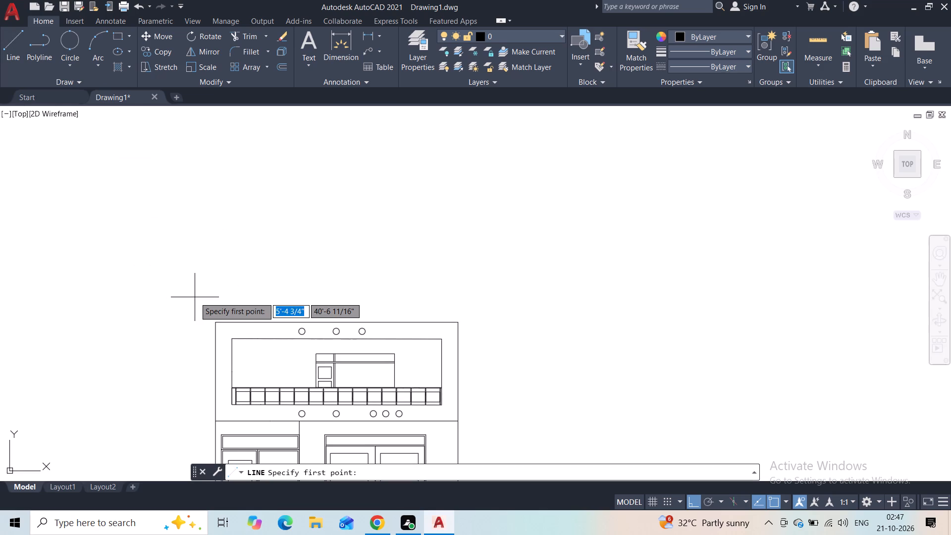
{"action": "left_click", "coordinate": [215, 323]}
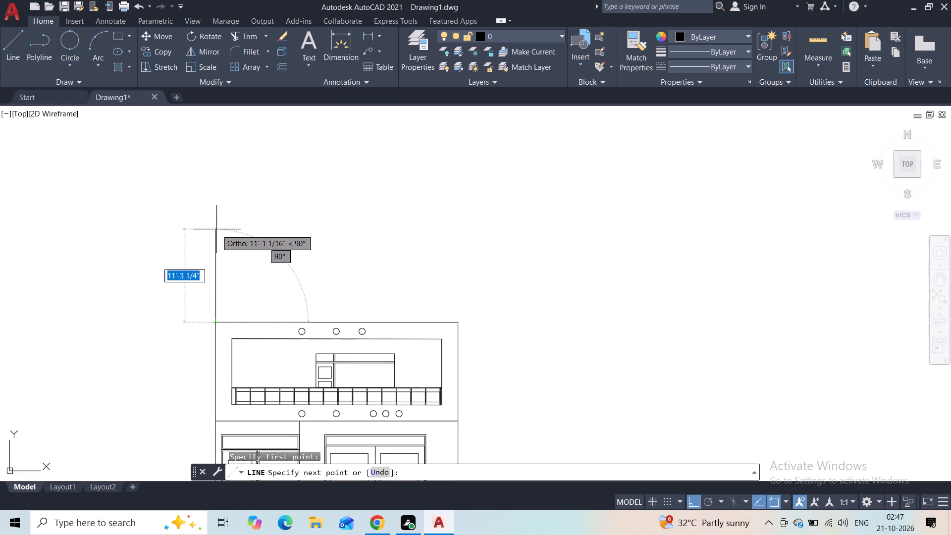
{"action": "type", "text": "12'"}
{"action": "key", "text": "Return"}
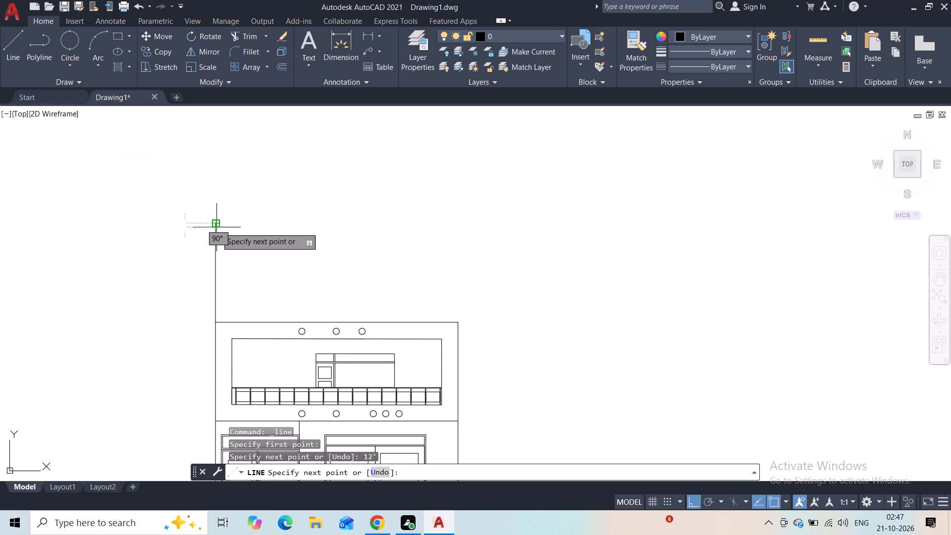
{"action": "key", "text": "Escape"}
Draw a second 12' vertical line upward from the building's top edge, just inside the first line at the left corner.
{"action": "key", "text": "space"}
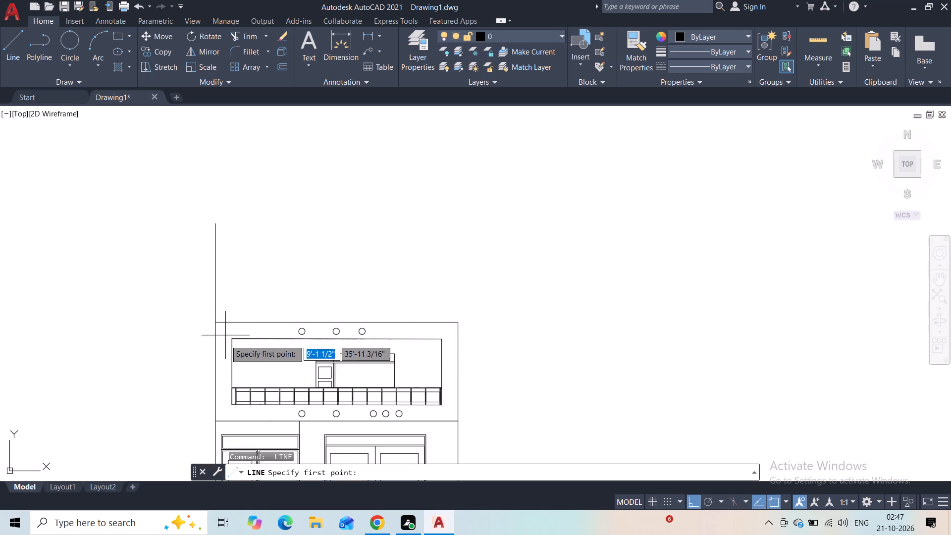
{"action": "left_click", "coordinate": [233, 324]}
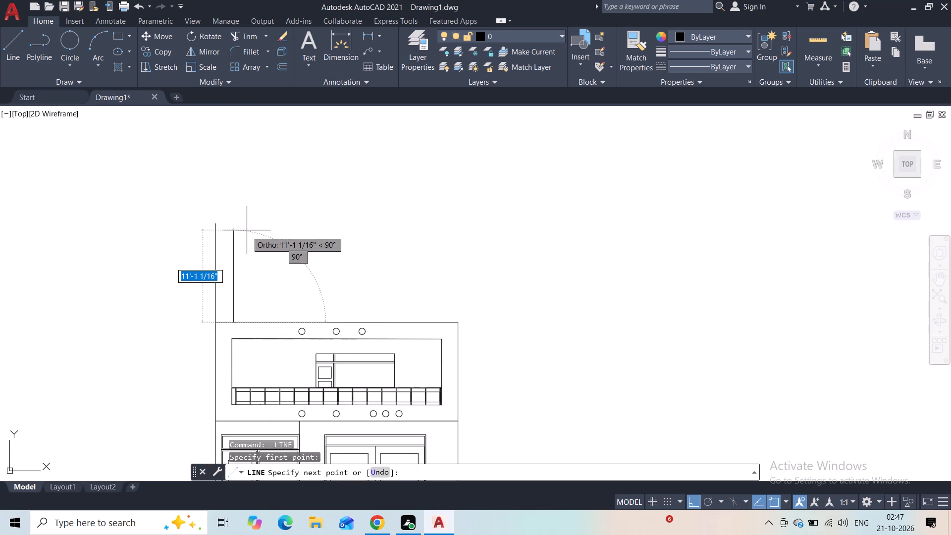
{"action": "type", "text": "12"}
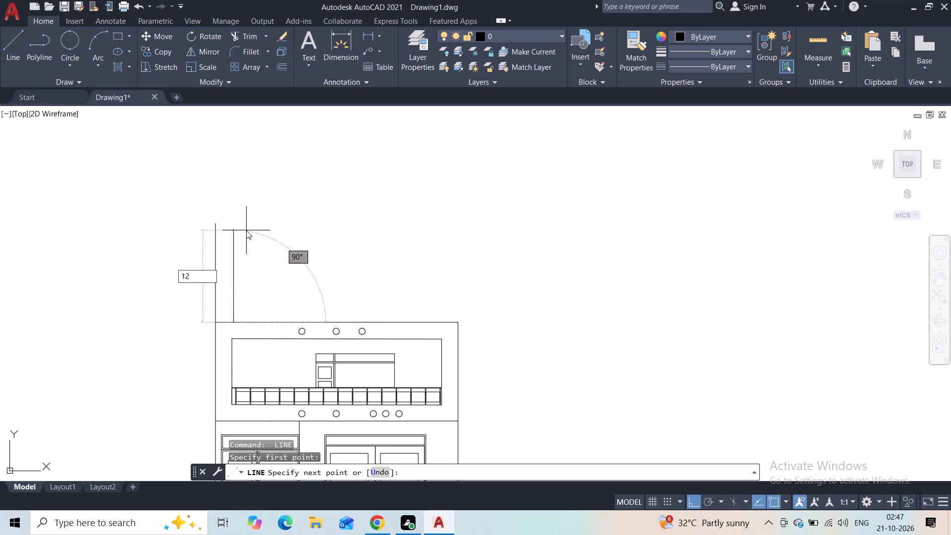
{"action": "key", "text": "apostrophe"}
{"action": "key", "text": "Return"}
{"action": "key", "text": "Escape"}
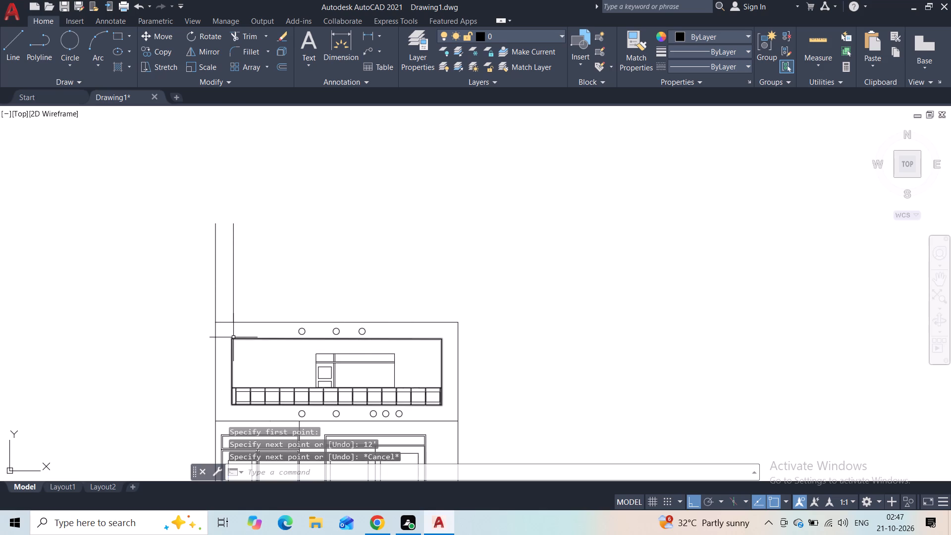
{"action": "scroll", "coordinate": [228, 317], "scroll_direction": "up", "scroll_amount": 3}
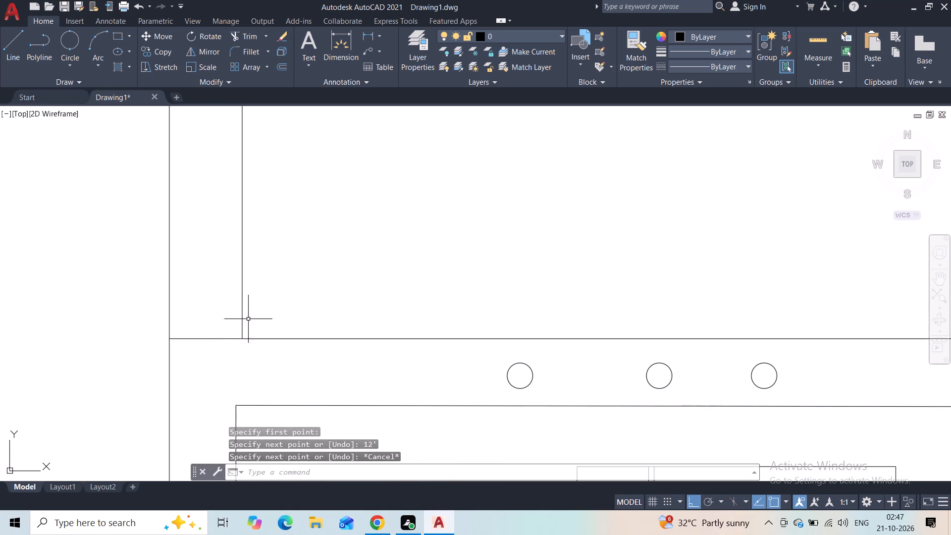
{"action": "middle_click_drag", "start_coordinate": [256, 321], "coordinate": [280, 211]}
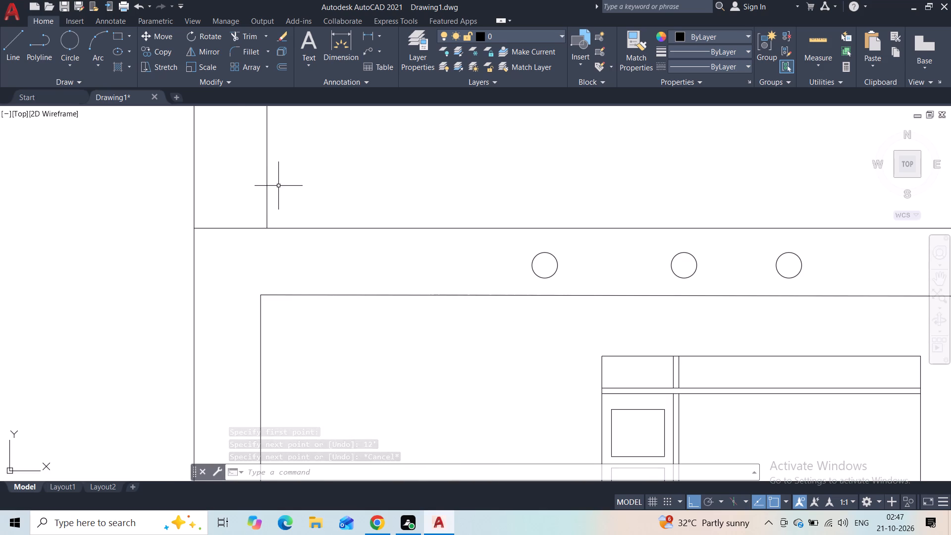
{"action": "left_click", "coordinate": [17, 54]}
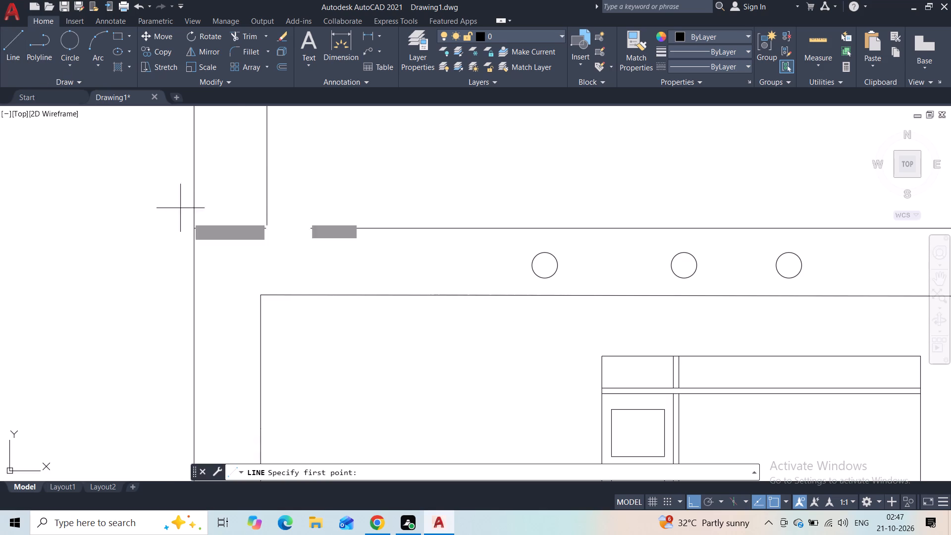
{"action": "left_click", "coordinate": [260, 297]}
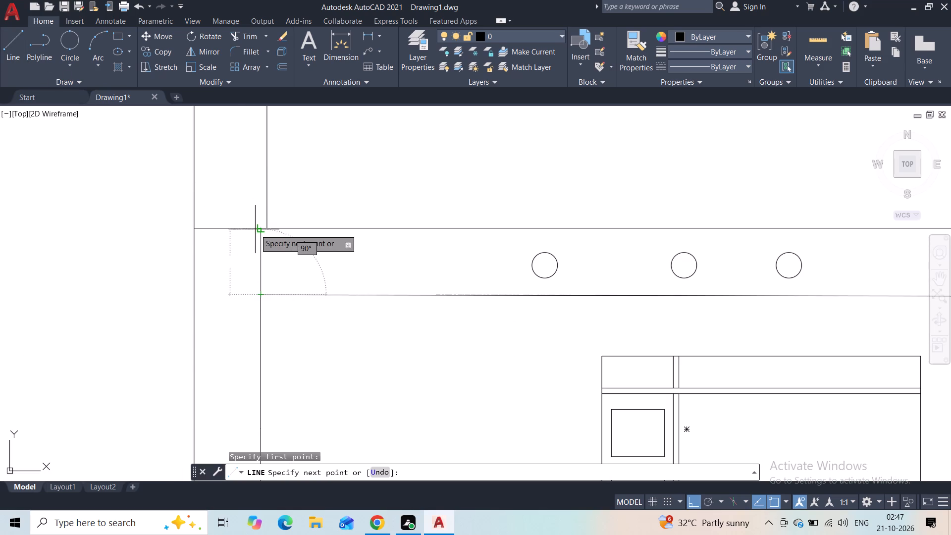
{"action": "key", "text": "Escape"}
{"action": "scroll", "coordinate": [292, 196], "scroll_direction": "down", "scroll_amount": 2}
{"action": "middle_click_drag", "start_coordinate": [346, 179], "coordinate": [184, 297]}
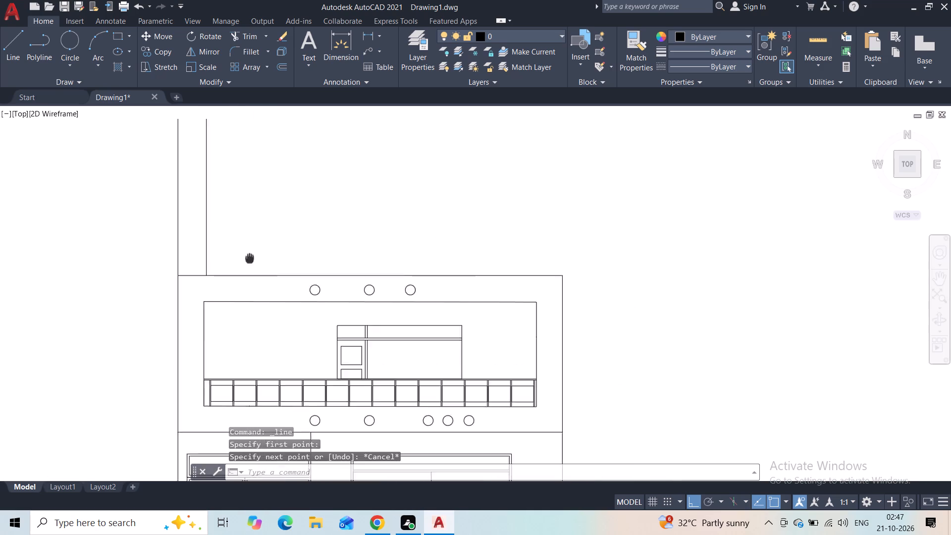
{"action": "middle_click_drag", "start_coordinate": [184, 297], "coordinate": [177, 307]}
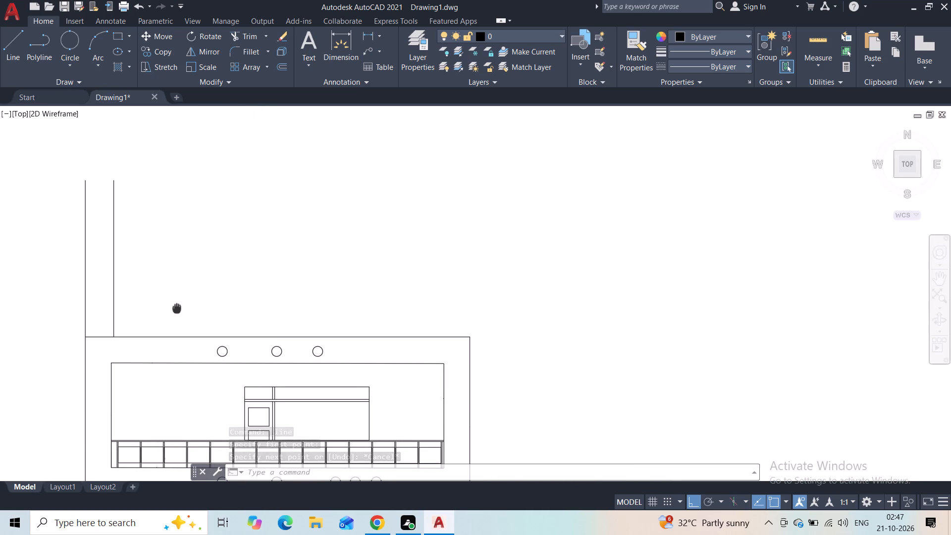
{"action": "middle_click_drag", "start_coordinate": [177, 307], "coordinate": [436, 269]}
Draw a vertical guide line from the upper-storey opening's top-left corner up to the roofline.
{"action": "scroll", "coordinate": [348, 277], "scroll_direction": "up", "scroll_amount": 2}
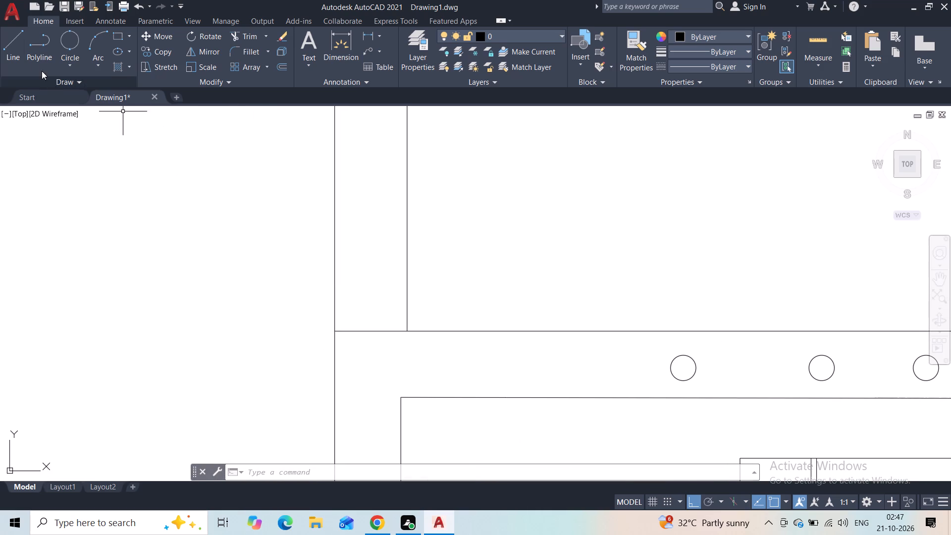
{"action": "left_click", "coordinate": [21, 56]}
{"action": "left_click", "coordinate": [397, 399]}
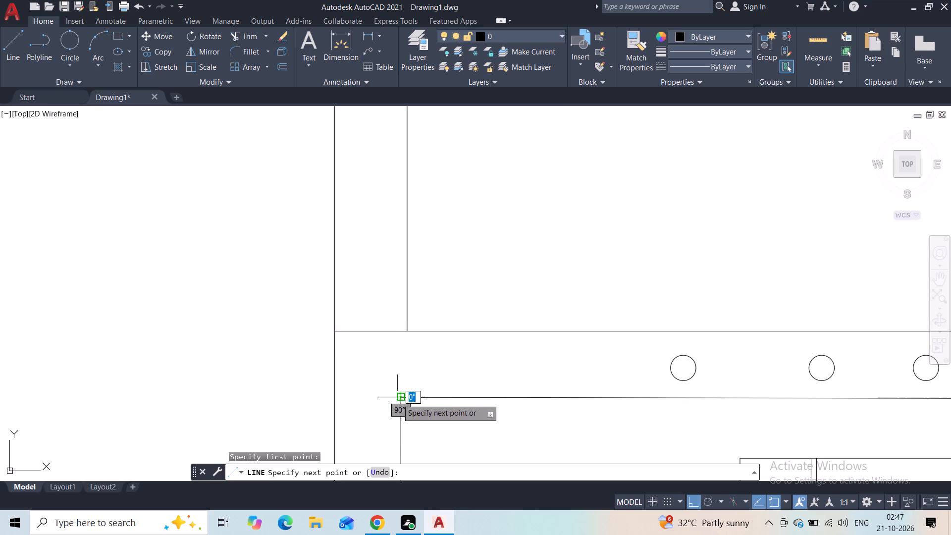
{"action": "left_click", "coordinate": [399, 330]}
{"action": "key", "text": "Escape"}
Move the second 12' vertical line sideways so its base sits on the guide line's top end.
{"action": "left_click", "coordinate": [430, 291]}
{"action": "left_click", "coordinate": [372, 293]}
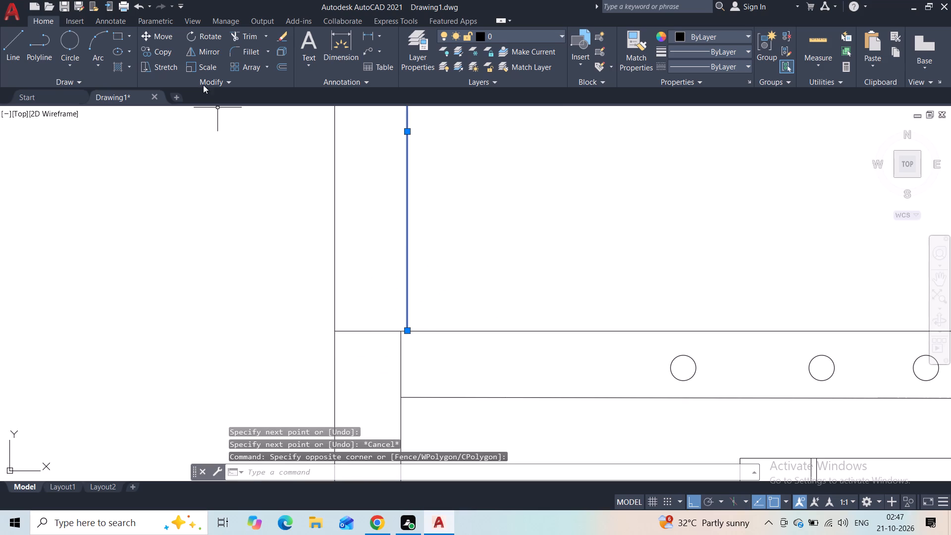
{"action": "left_click", "coordinate": [171, 36]}
{"action": "scroll", "coordinate": [418, 340], "scroll_direction": "up", "scroll_amount": 2}
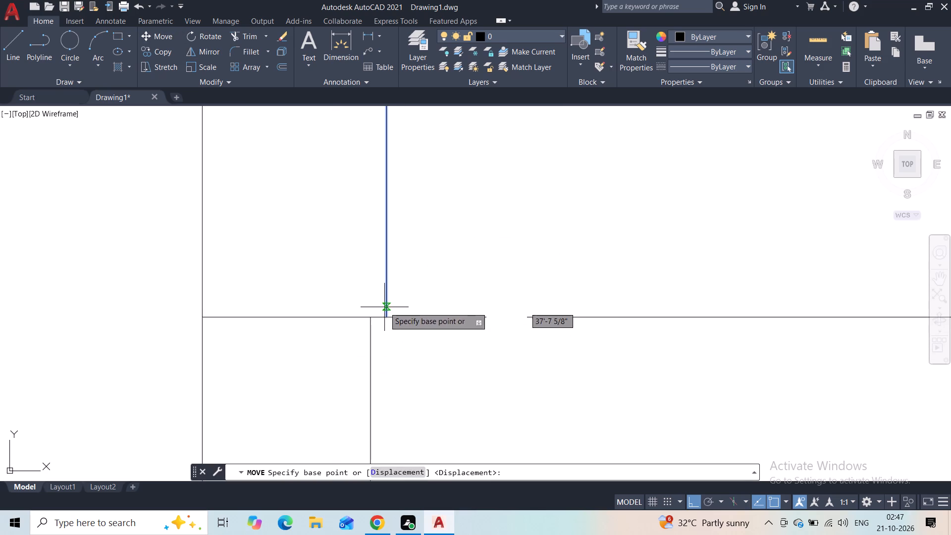
{"action": "left_click", "coordinate": [385, 316]}
{"action": "left_click", "coordinate": [368, 318]}
{"action": "key", "text": "Escape"}
Delete the short vertical guide line between the upper-storey opening and the roofline.
{"action": "left_click_drag", "start_coordinate": [418, 344], "coordinate": [409, 345]}
{"action": "left_click", "coordinate": [356, 355]}
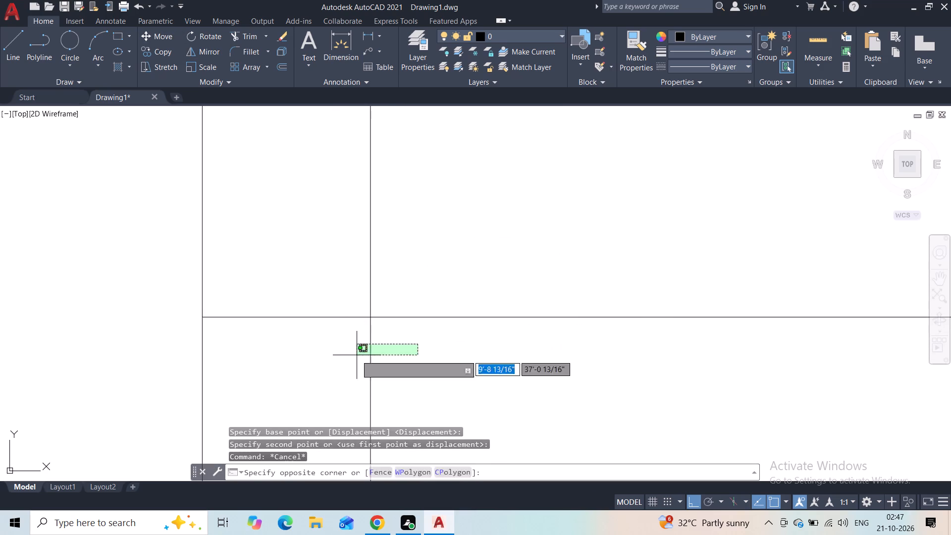
{"action": "key", "text": "Delete"}
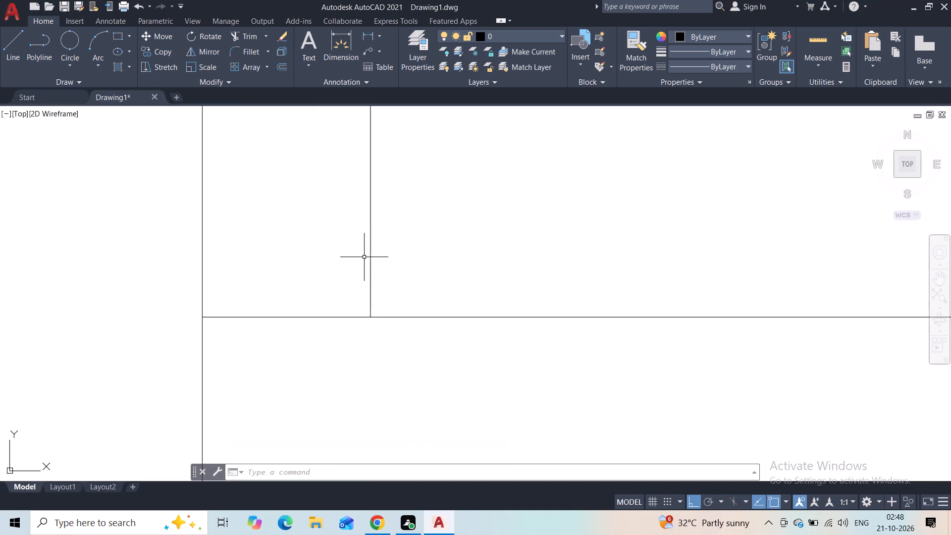
Copy the pair of 12' vertical lines about 6'-11" to the right along the roofline.
{"action": "scroll", "coordinate": [364, 262], "scroll_direction": "down", "scroll_amount": 4}
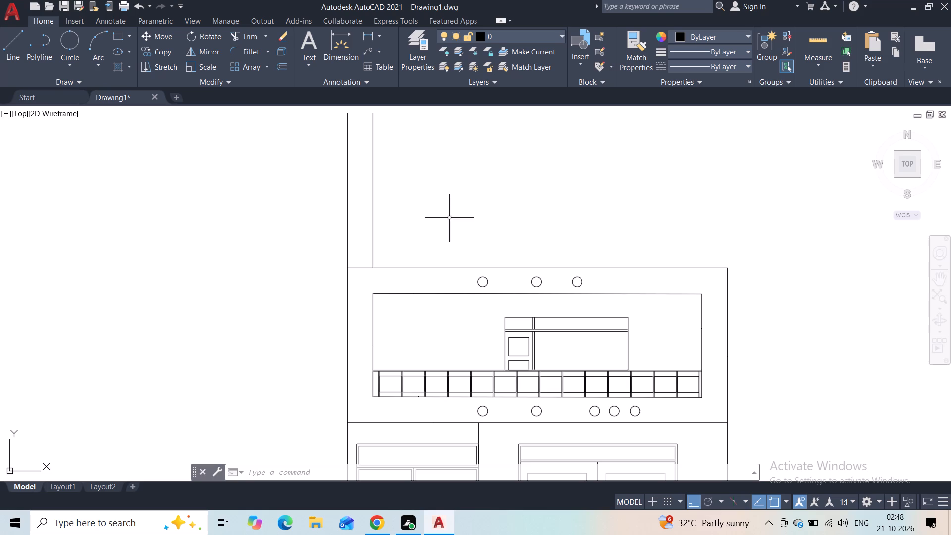
{"action": "scroll", "coordinate": [449, 218], "scroll_direction": "down", "scroll_amount": 2}
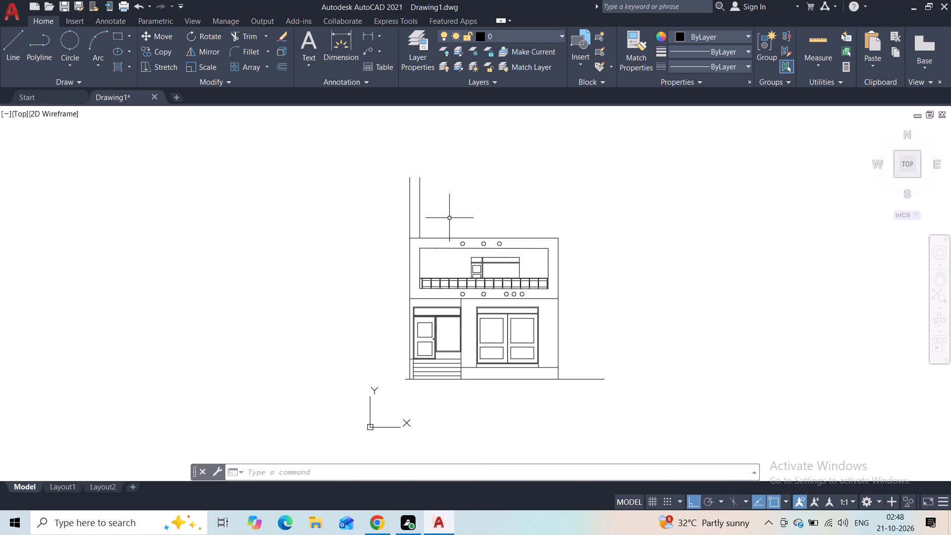
{"action": "scroll", "coordinate": [449, 219], "scroll_direction": "up", "scroll_amount": 1}
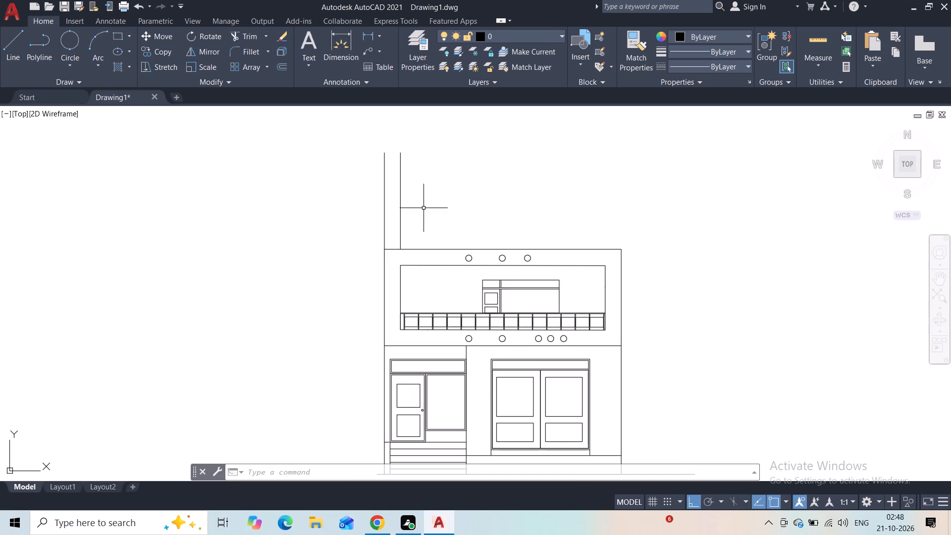
{"action": "left_click", "coordinate": [416, 191]}
{"action": "left_click", "coordinate": [351, 214]}
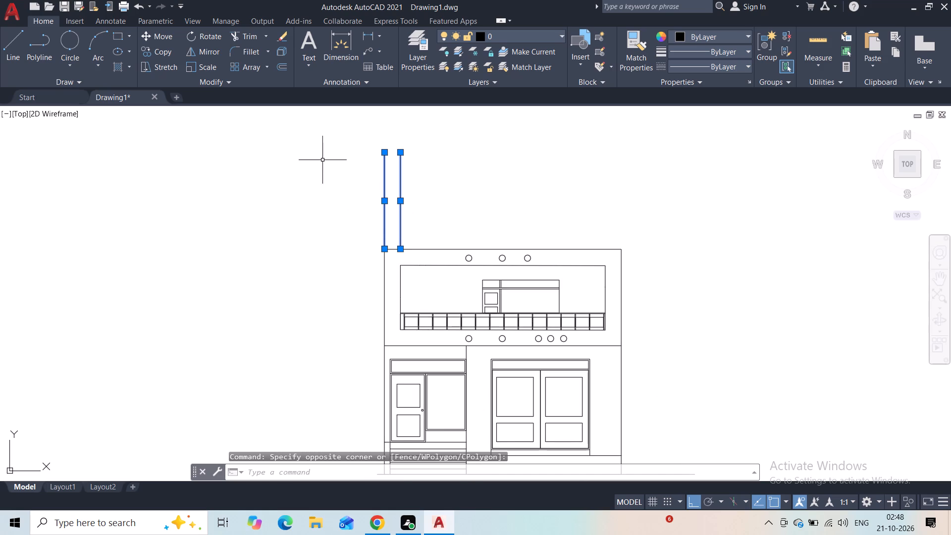
{"action": "left_click", "coordinate": [145, 50]}
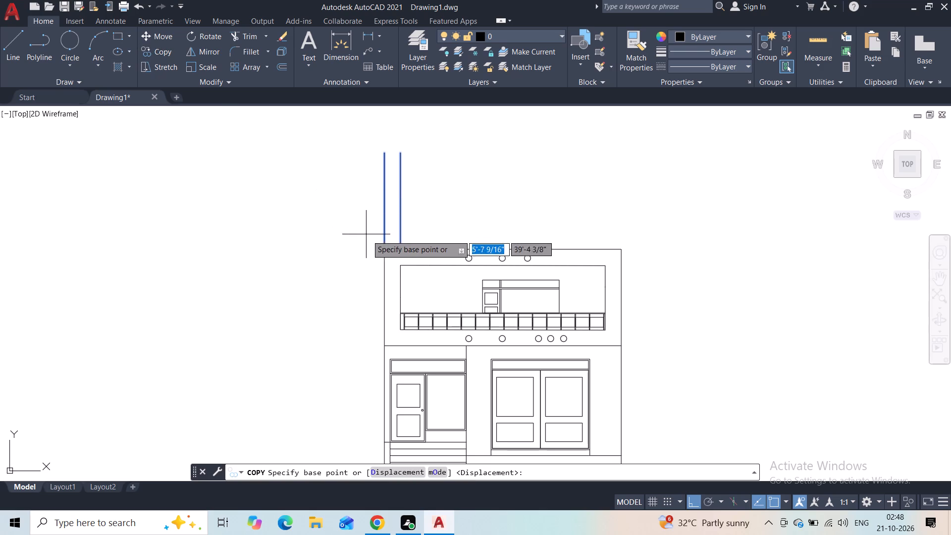
{"action": "left_click", "coordinate": [383, 250]}
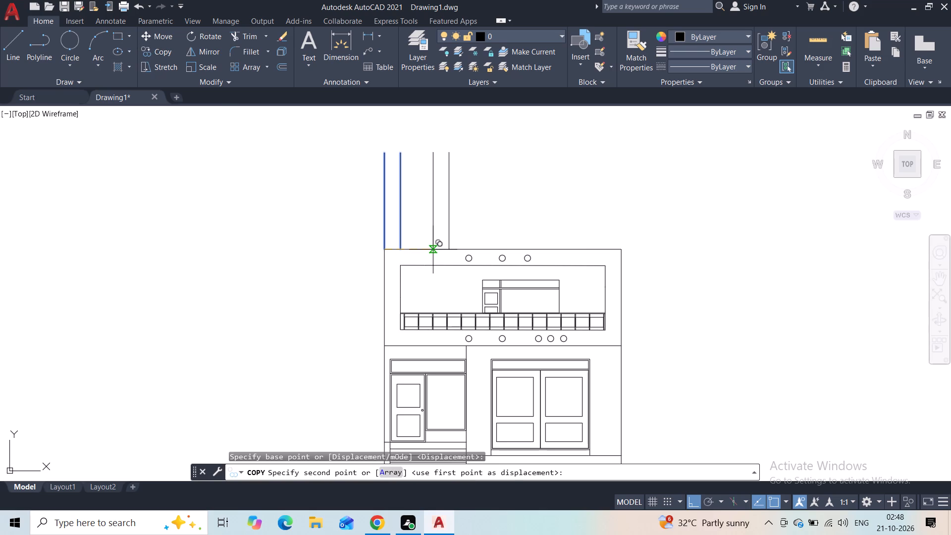
{"action": "middle_click_drag", "start_coordinate": [428, 250], "coordinate": [431, 317]}
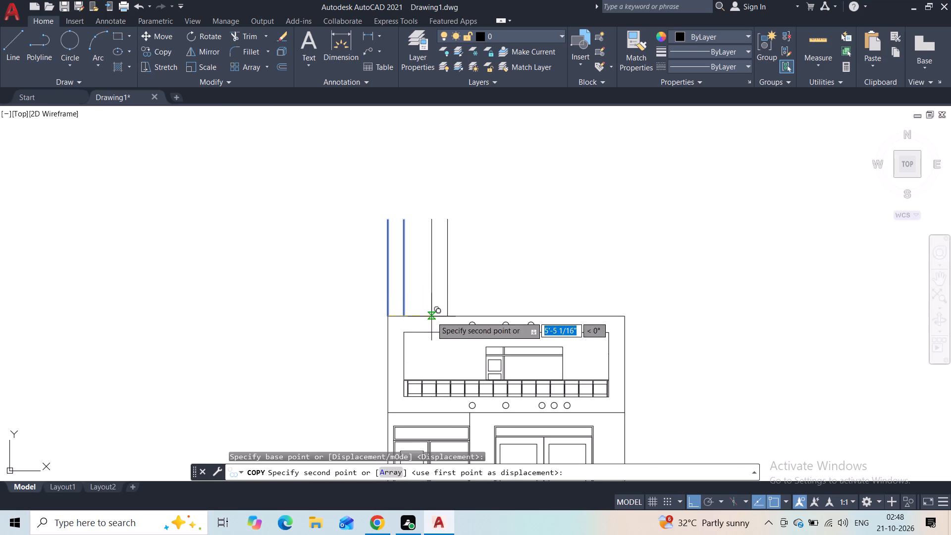
{"action": "scroll", "coordinate": [433, 309], "scroll_direction": "up", "scroll_amount": 1}
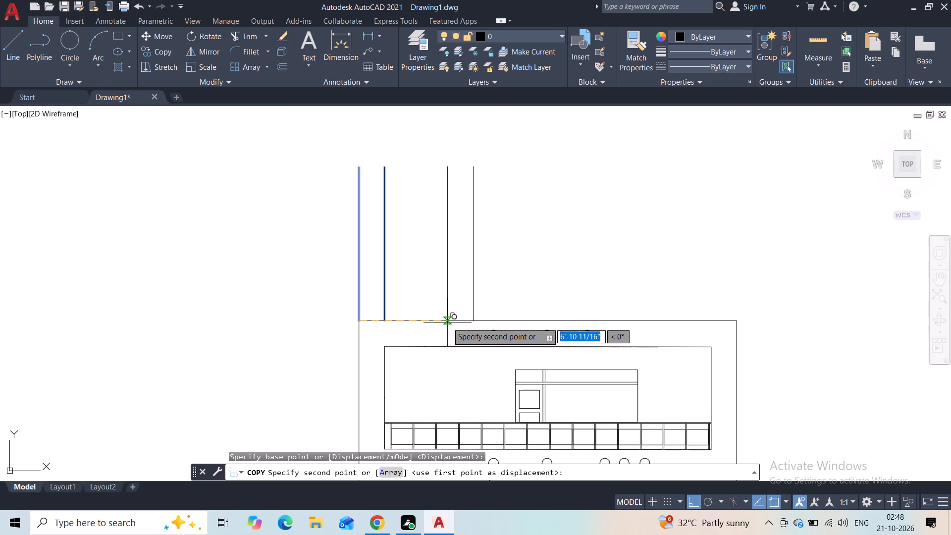
{"action": "left_click", "coordinate": [447, 323]}
{"action": "key", "text": "Escape"}
Copy all four vertical lines along the roofline so the rightmost copy stands on the building's top-right corner.
{"action": "middle_click_drag", "start_coordinate": [529, 260], "coordinate": [430, 245]}
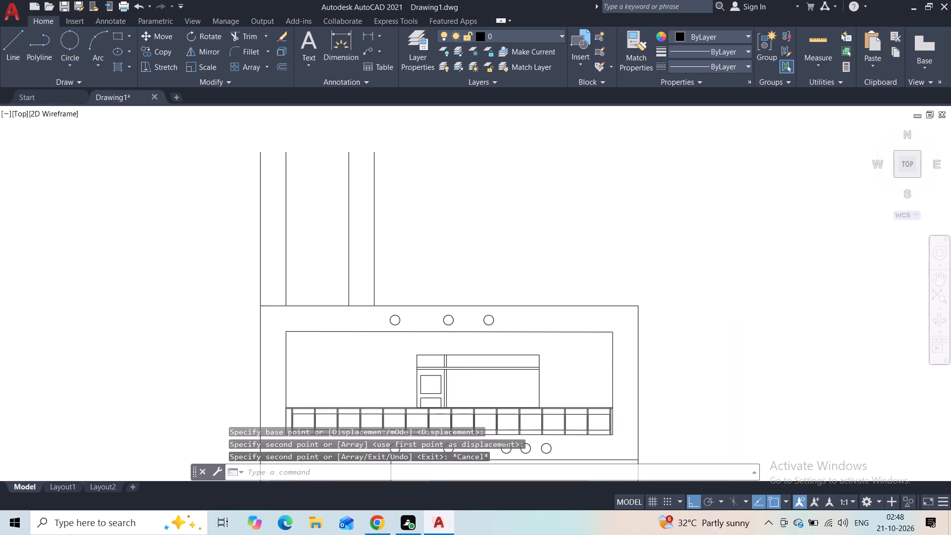
{"action": "scroll", "coordinate": [431, 239], "scroll_direction": "down", "scroll_amount": 1}
{"action": "left_click_drag", "start_coordinate": [422, 217], "coordinate": [407, 222]}
{"action": "left_click", "coordinate": [161, 253]}
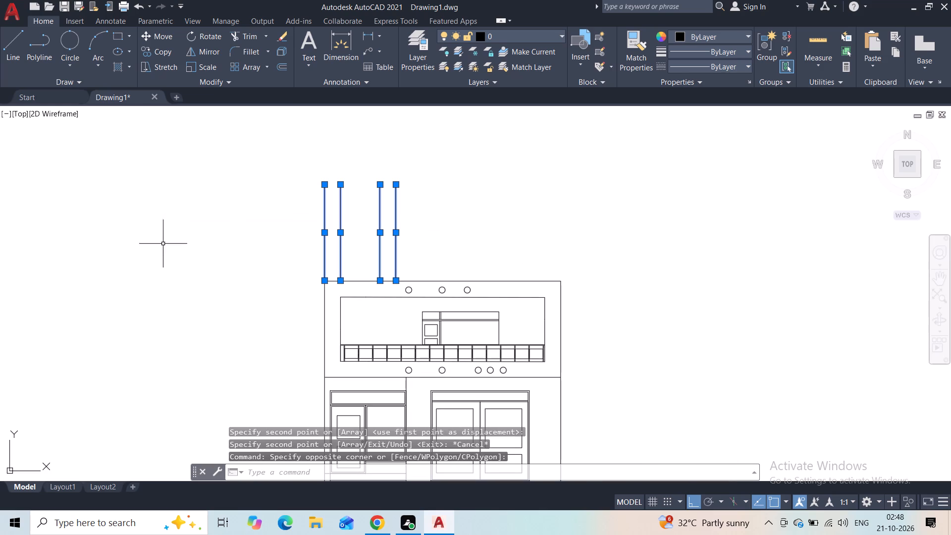
{"action": "left_click", "coordinate": [143, 52]}
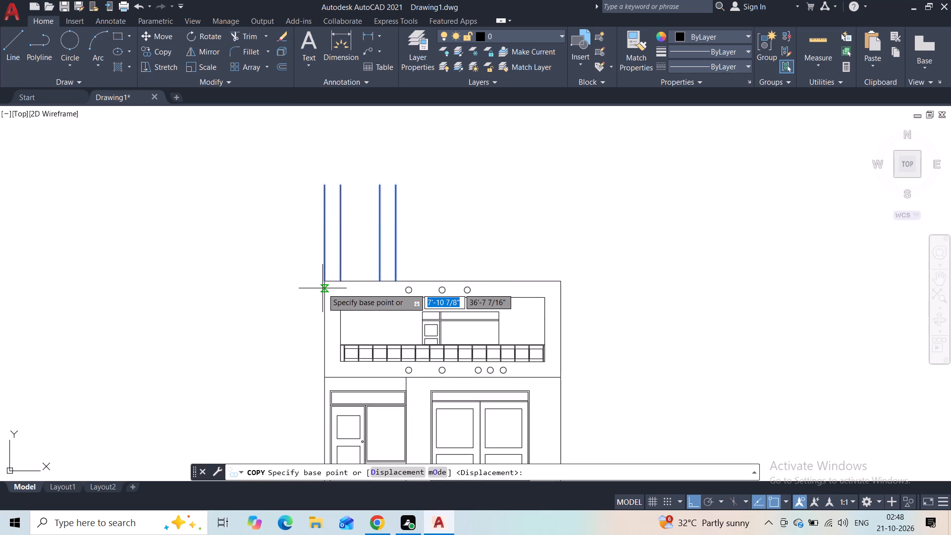
{"action": "left_click", "coordinate": [394, 283]}
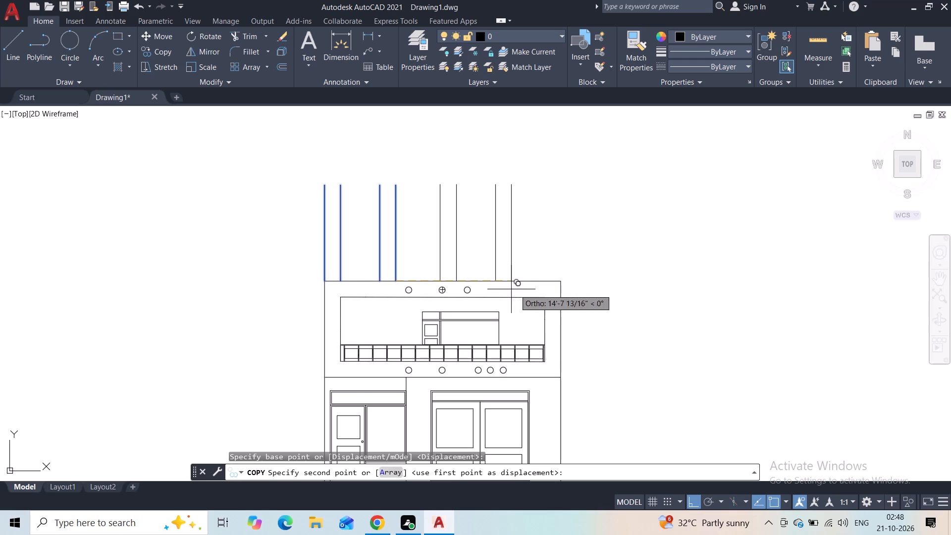
{"action": "left_click", "coordinate": [558, 284]}
{"action": "key", "text": "Escape"}
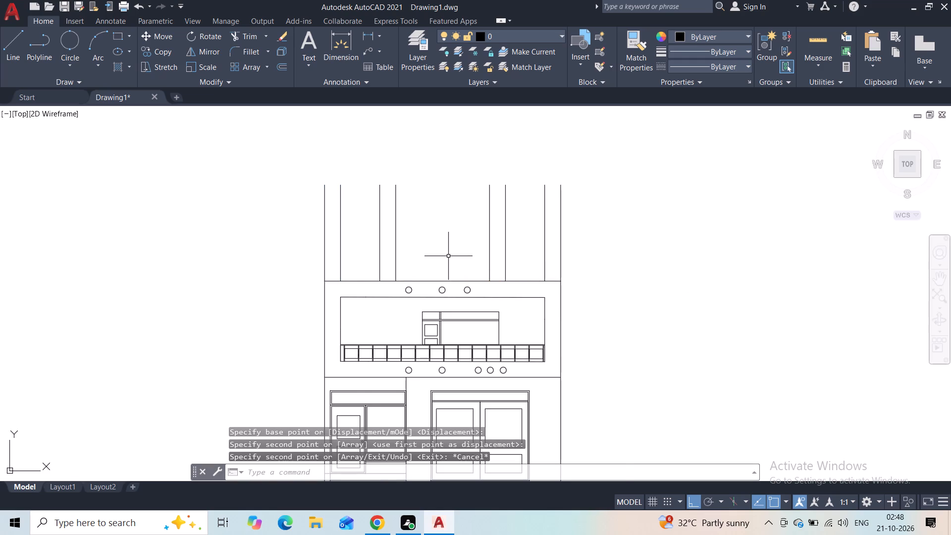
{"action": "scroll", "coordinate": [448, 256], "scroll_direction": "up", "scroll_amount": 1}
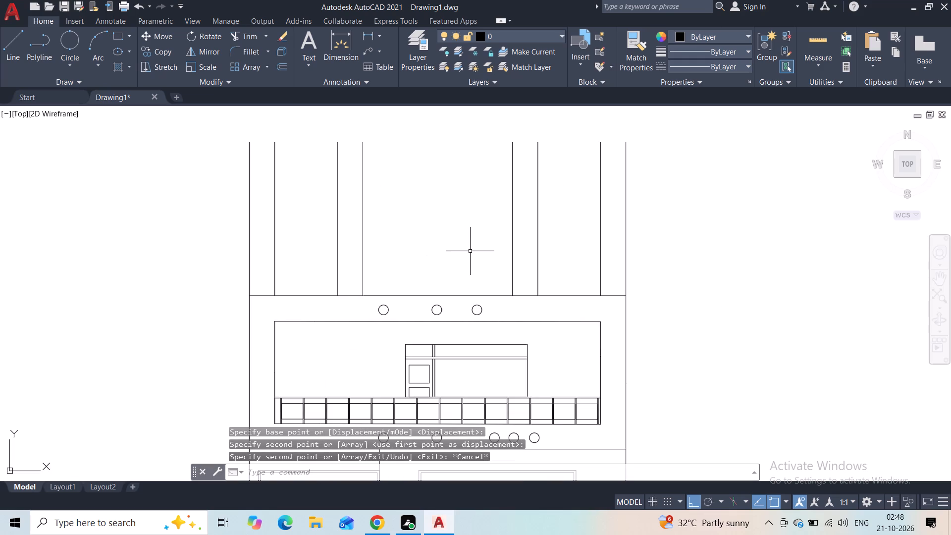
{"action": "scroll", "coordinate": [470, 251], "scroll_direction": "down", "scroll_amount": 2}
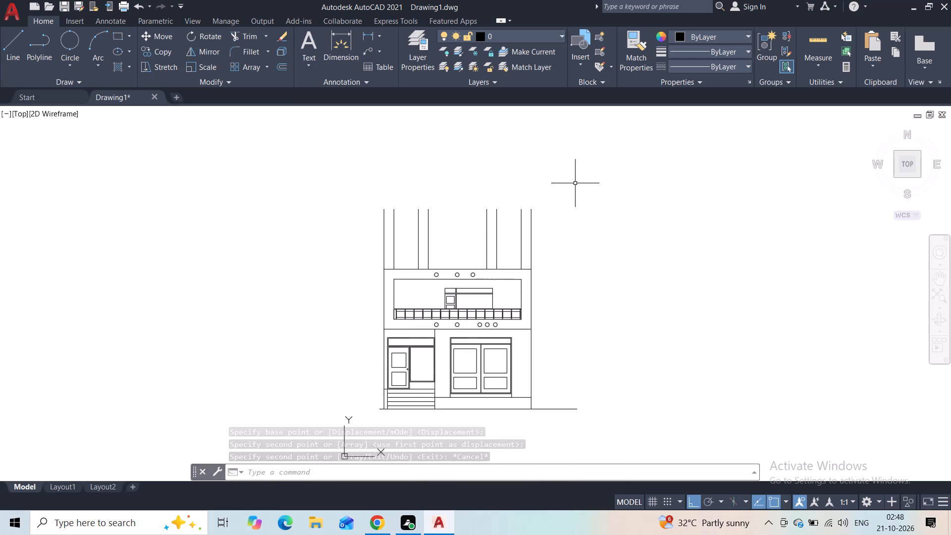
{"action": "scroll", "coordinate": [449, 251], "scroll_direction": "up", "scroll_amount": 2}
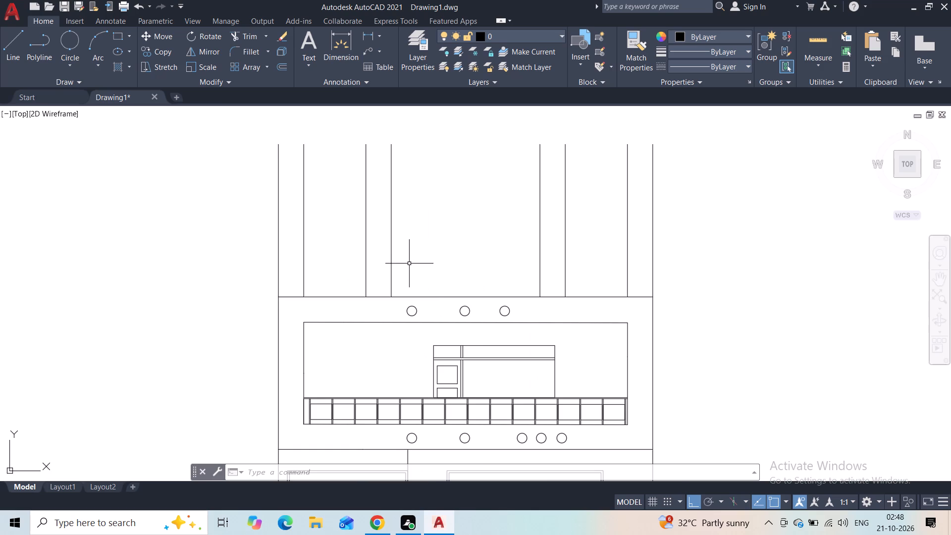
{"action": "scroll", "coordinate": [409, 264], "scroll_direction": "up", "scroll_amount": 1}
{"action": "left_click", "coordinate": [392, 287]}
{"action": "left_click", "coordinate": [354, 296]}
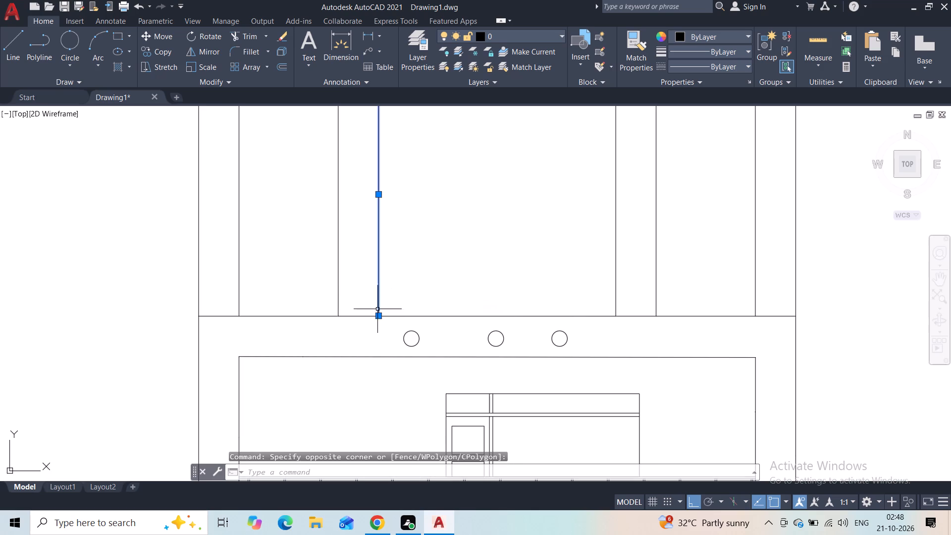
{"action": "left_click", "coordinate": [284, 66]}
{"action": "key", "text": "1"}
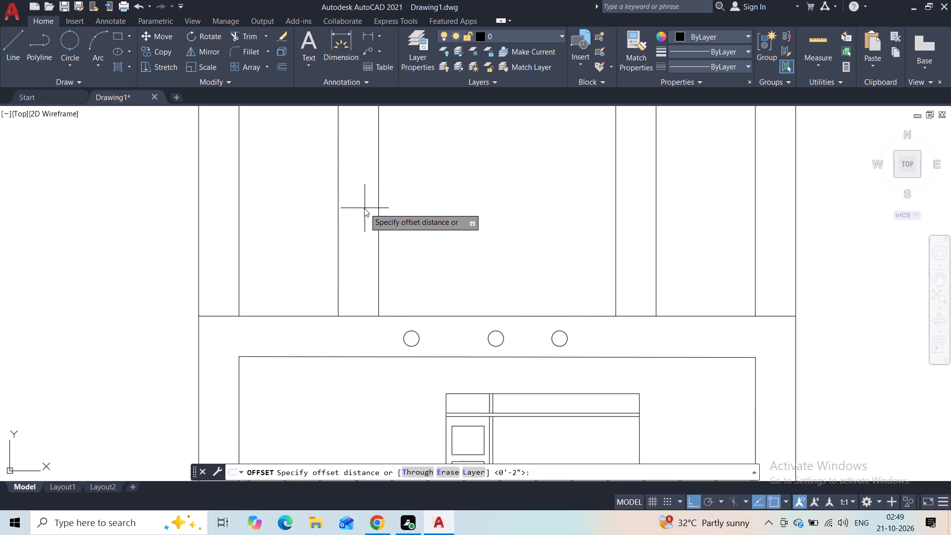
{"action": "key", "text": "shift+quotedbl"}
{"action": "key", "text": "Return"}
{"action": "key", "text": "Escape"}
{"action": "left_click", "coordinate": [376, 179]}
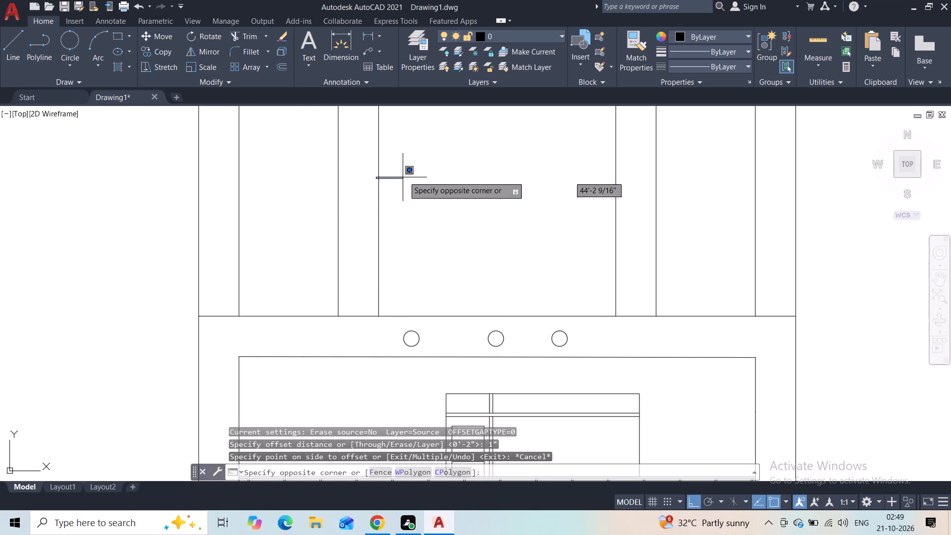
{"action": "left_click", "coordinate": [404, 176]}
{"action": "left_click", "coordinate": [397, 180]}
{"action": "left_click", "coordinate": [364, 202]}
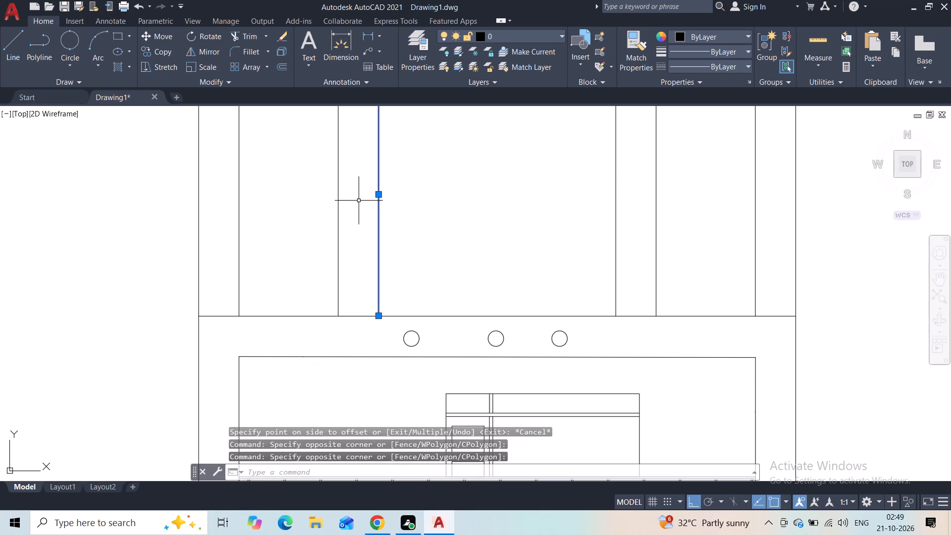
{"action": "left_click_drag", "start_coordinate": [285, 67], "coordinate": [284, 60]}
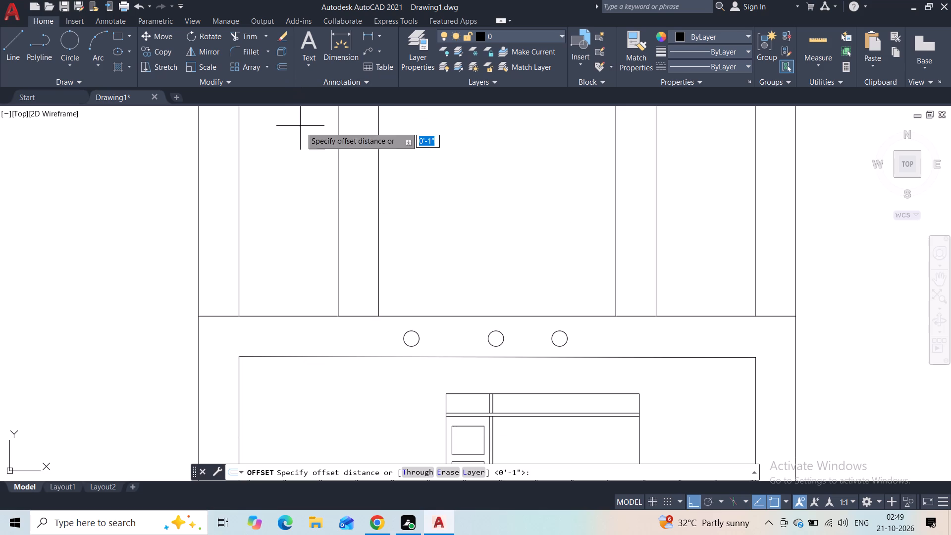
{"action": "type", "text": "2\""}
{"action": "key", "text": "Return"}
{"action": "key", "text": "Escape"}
Draw a horizontal line joining the tops of the two innermost vertical column lines above the roofline.
{"action": "scroll", "coordinate": [380, 177], "scroll_direction": "down", "scroll_amount": 2}
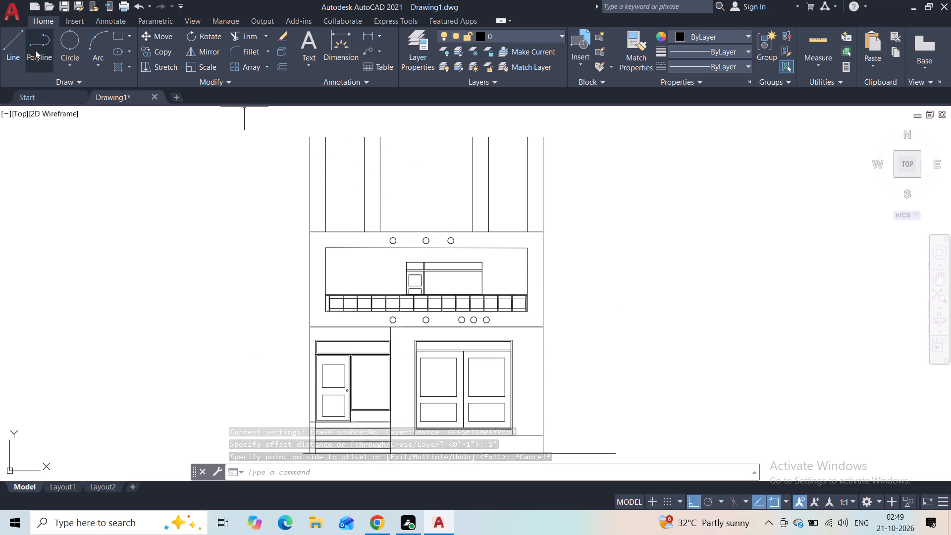
{"action": "left_click", "coordinate": [22, 53]}
{"action": "left_click", "coordinate": [379, 139]}
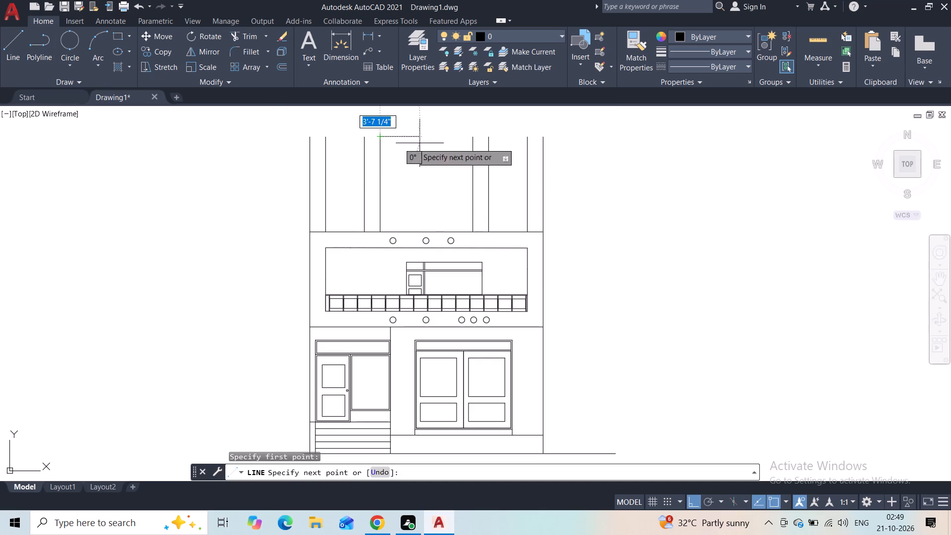
{"action": "left_click", "coordinate": [472, 139]}
{"action": "key", "text": "Escape"}
Draw a 4" vertical line upward from the top end of the leftmost column line.
{"action": "middle_click_drag", "start_coordinate": [450, 167], "coordinate": [444, 225]}
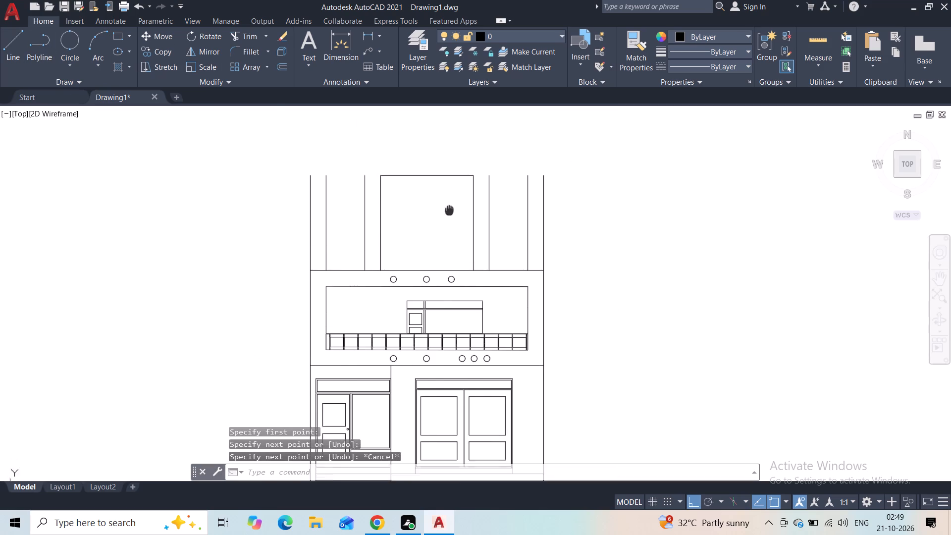
{"action": "middle_click_drag", "start_coordinate": [444, 225], "coordinate": [440, 238]}
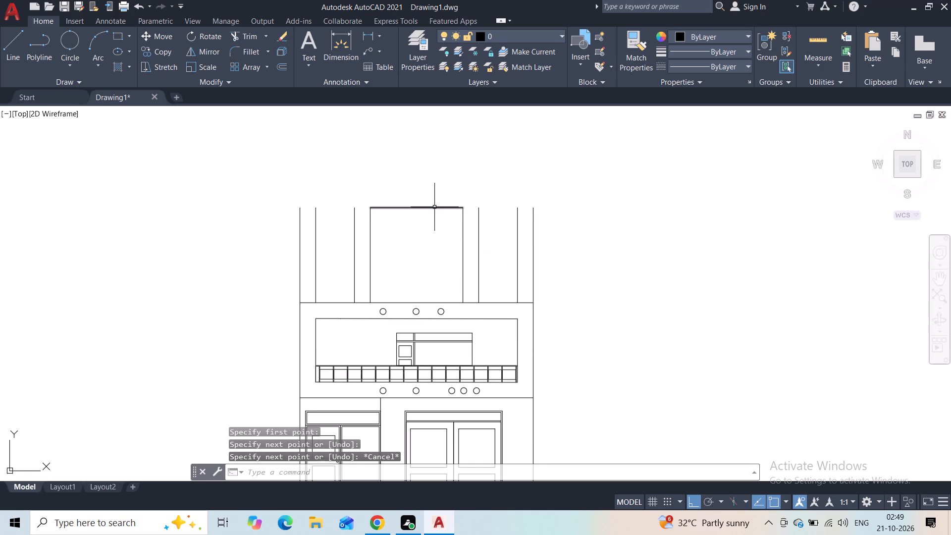
{"action": "left_click", "coordinate": [23, 54]}
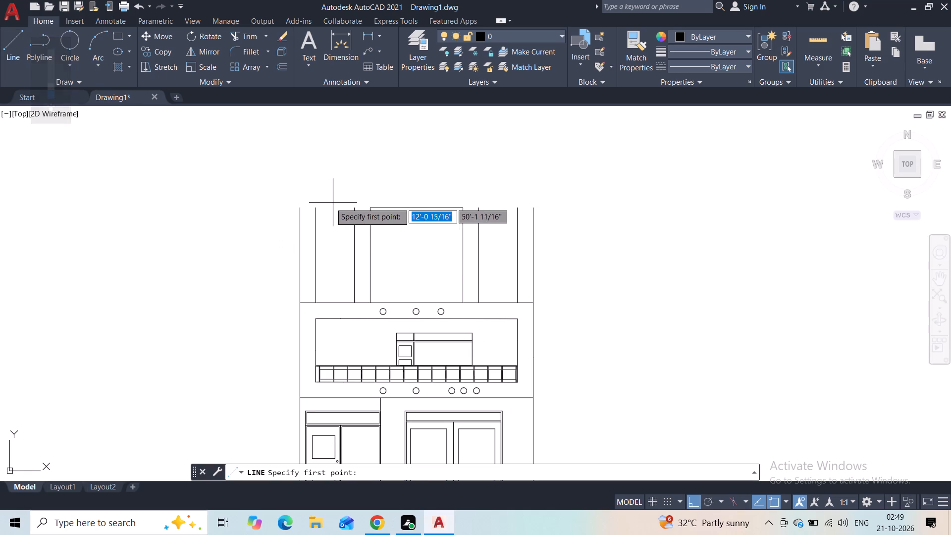
{"action": "left_click", "coordinate": [302, 210]}
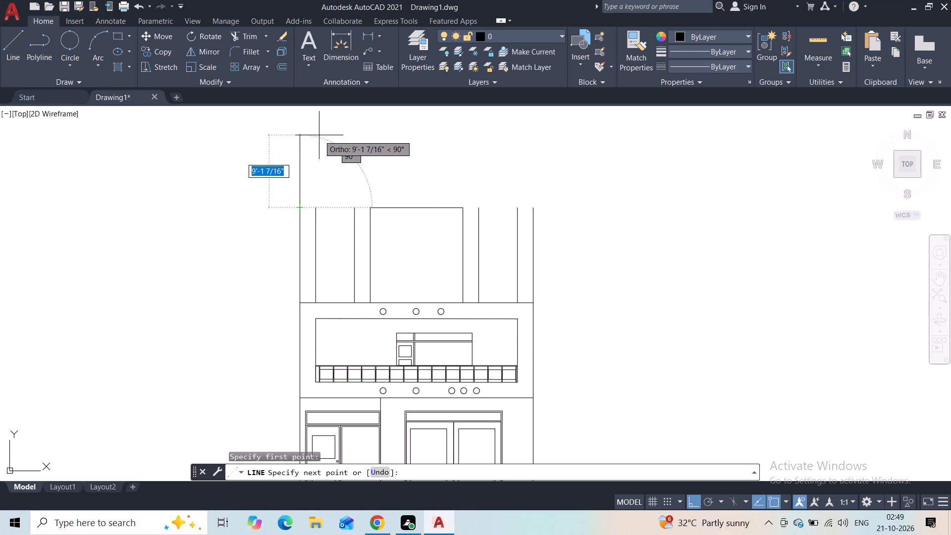
{"action": "key", "text": "4"}
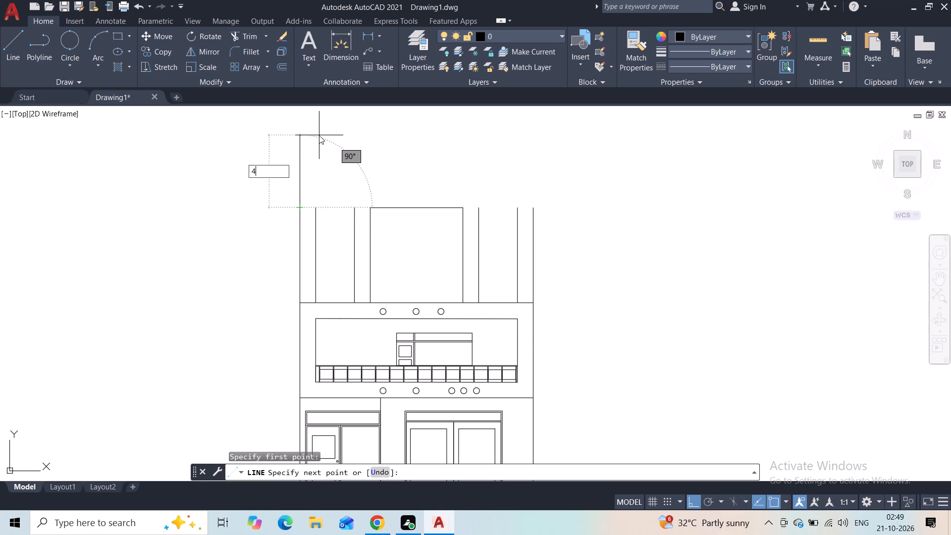
{"action": "key", "text": "Return"}
{"action": "key", "text": "Escape"}
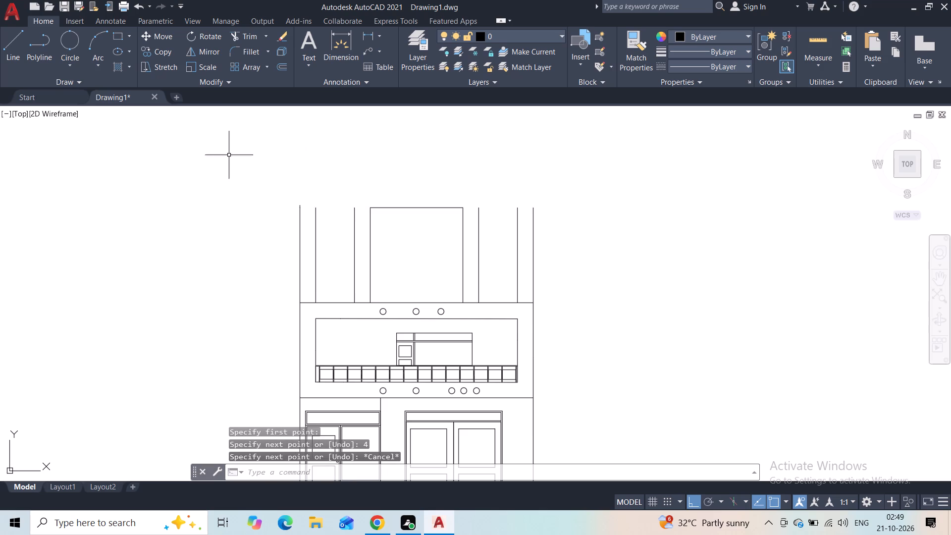
Draw a 4' vertical line upward from the top of the short extension on the leftmost column line.
{"action": "left_click", "coordinate": [18, 56]}
{"action": "left_click", "coordinate": [305, 206]}
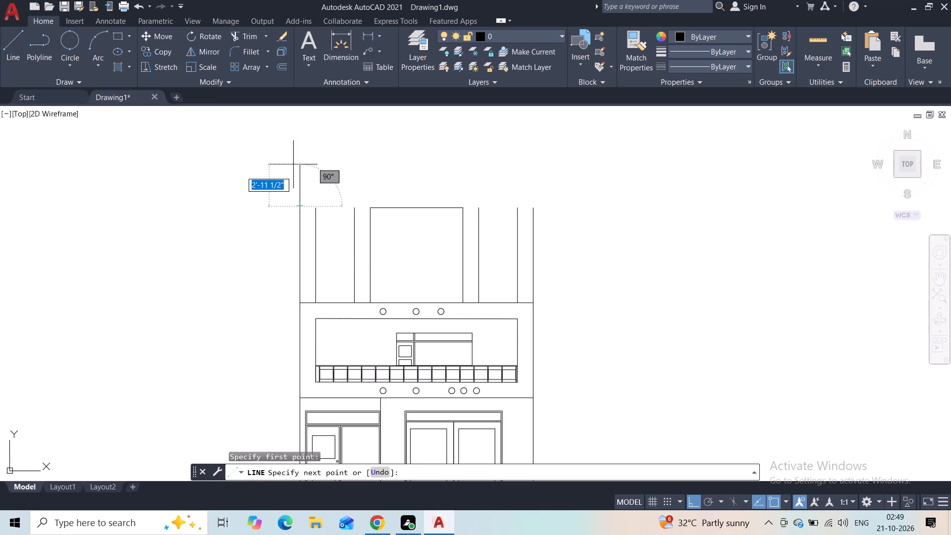
{"action": "type", "text": "4'"}
{"action": "key", "text": "Return"}
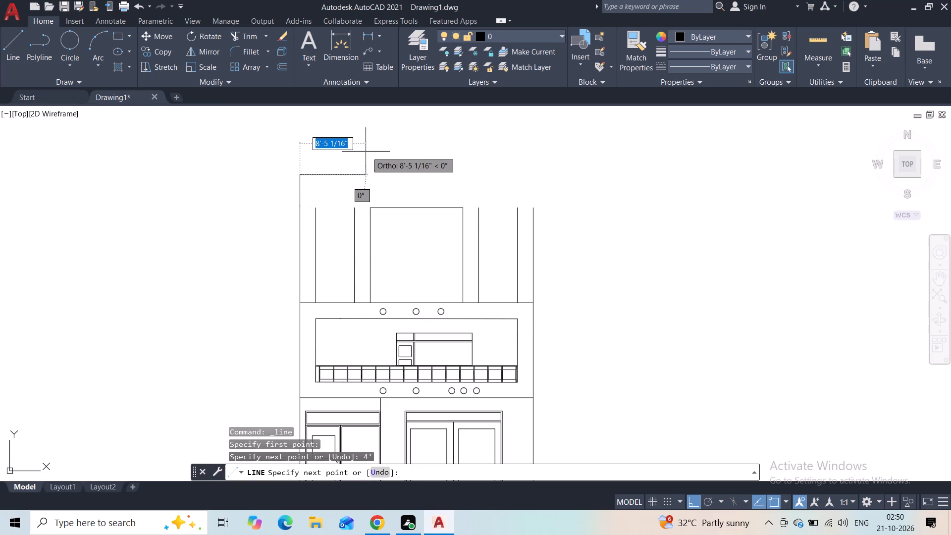
{"action": "middle_click_drag", "start_coordinate": [346, 153], "coordinate": [346, 228]}
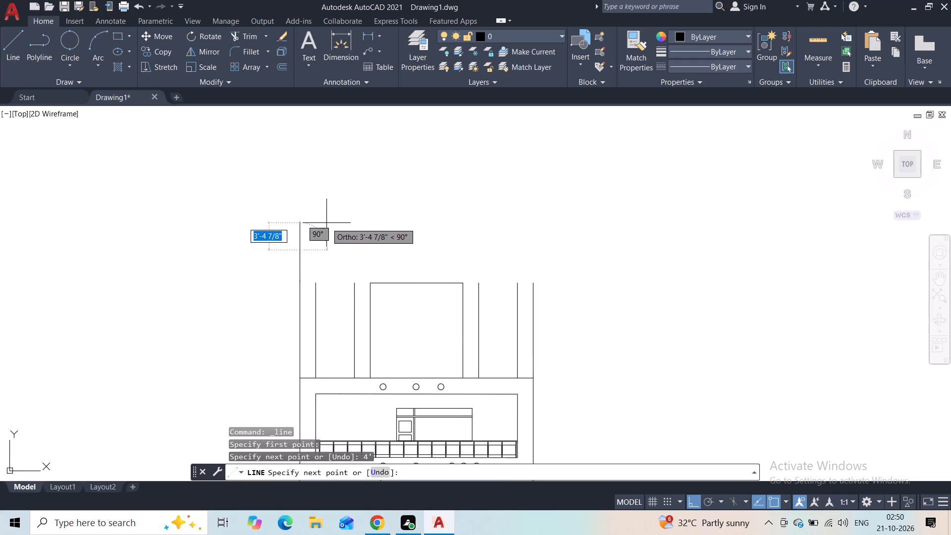
{"action": "scroll", "coordinate": [384, 249], "scroll_direction": "up", "scroll_amount": 1}
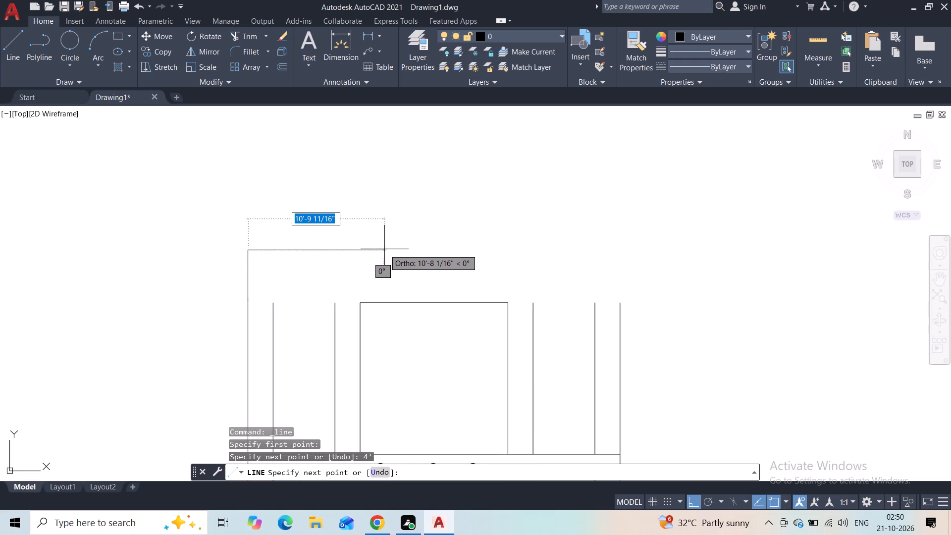
{"action": "key", "text": "Escape"}
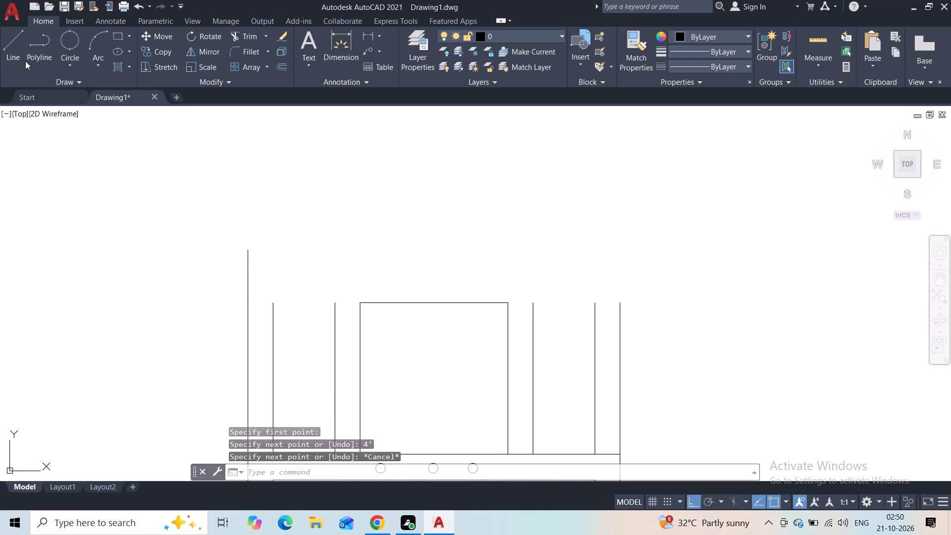
Extend the leftmost column line further upward with a 2' vertical line from its top end.
{"action": "left_click", "coordinate": [20, 57]}
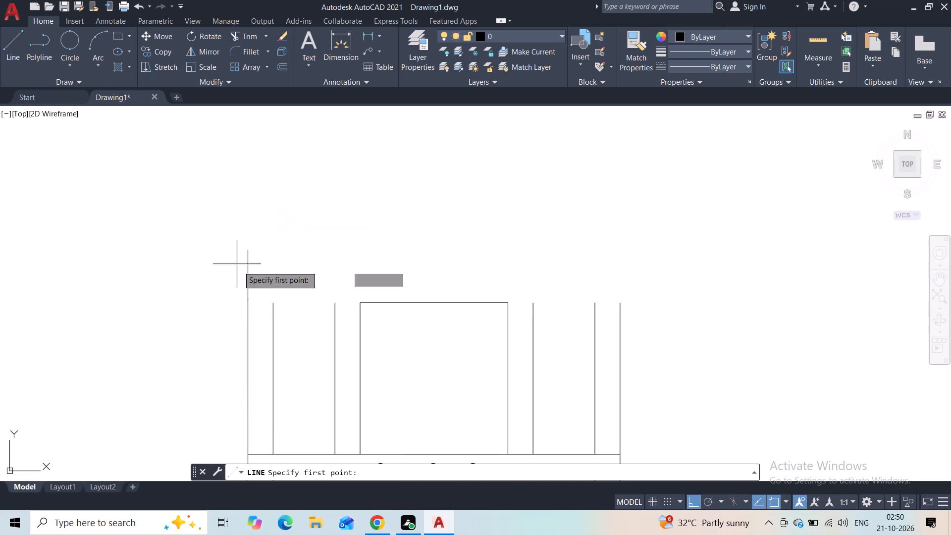
{"action": "left_click", "coordinate": [249, 247]}
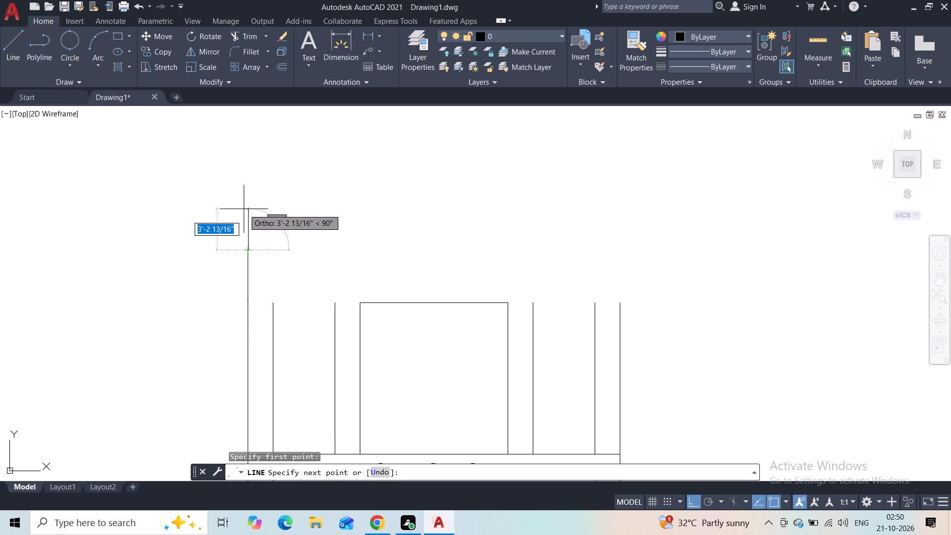
{"action": "key", "text": "2"}
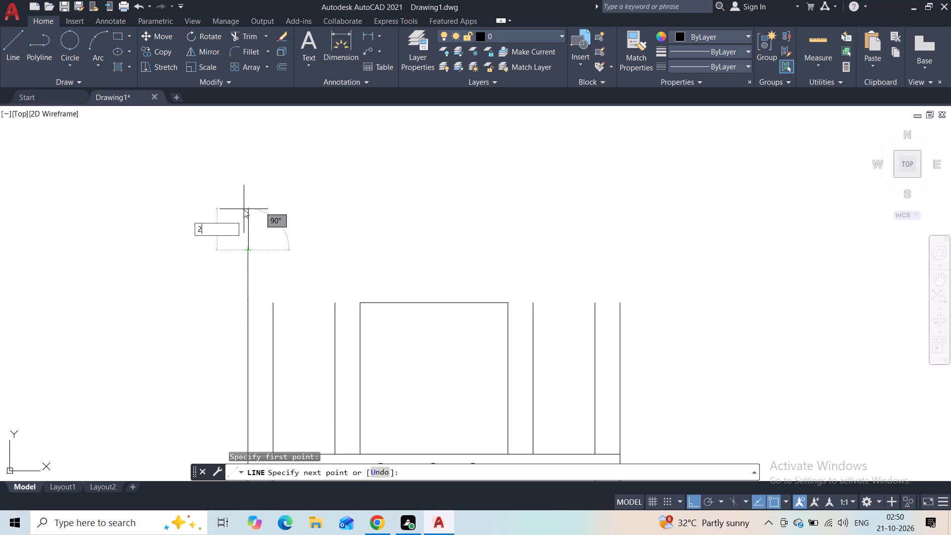
{"action": "key", "text": "apostrophe"}
{"action": "key", "text": "Return"}
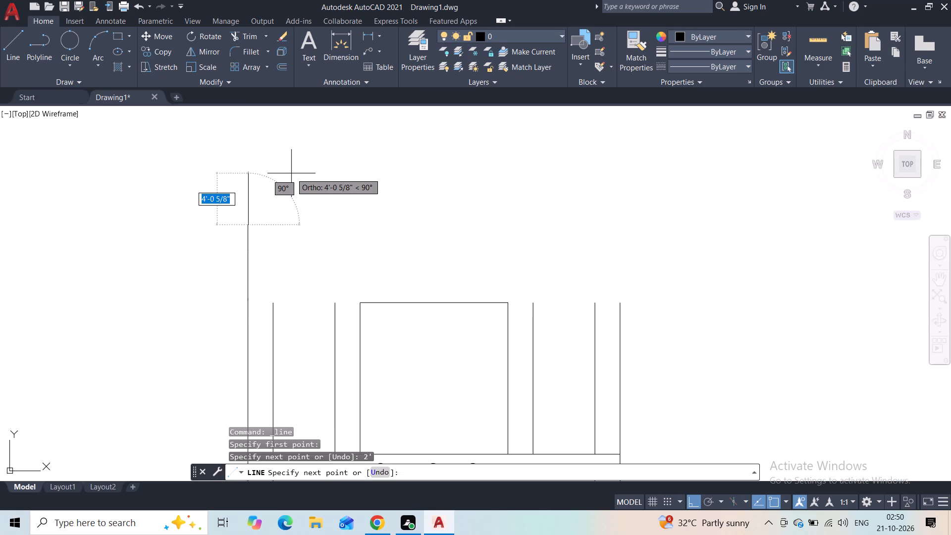
{"action": "key", "text": "super+p"}
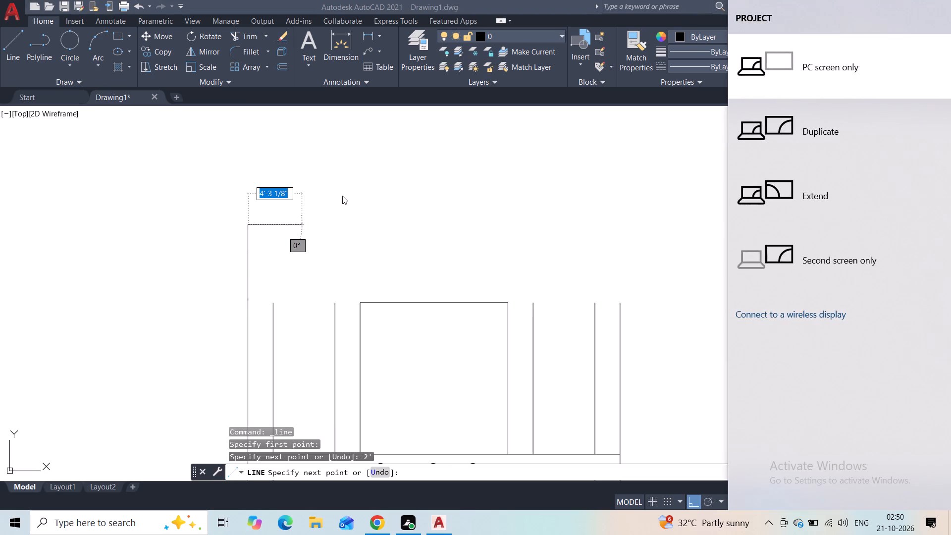
{"action": "key", "text": "Escape"}
{"action": "key", "text": "Escape"}
{"action": "left_click", "coordinate": [271, 197]}
{"action": "key", "text": "Escape"}
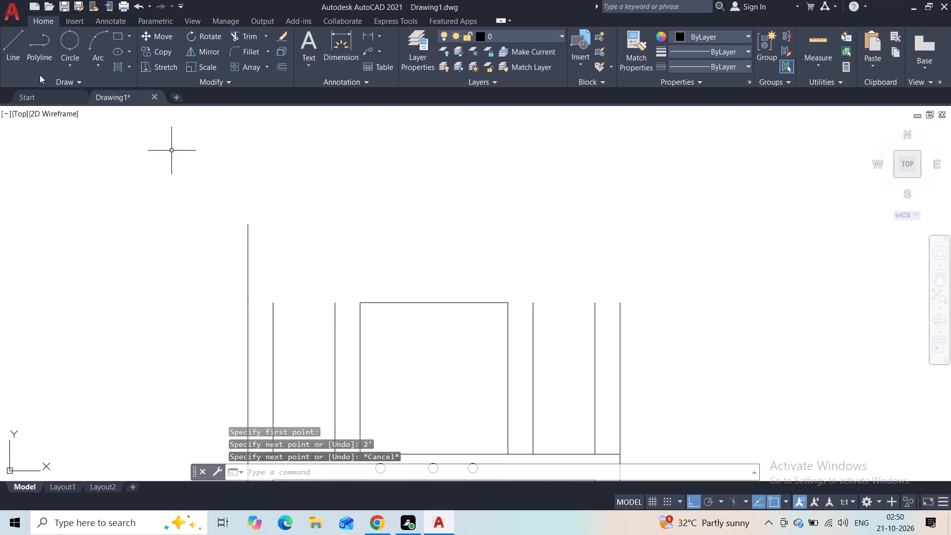
Draw a vertical line upward from the top of the third column line from the left, ending above the extended leftmost line.
{"action": "left_click", "coordinate": [14, 38]}
{"action": "left_click", "coordinate": [336, 301]}
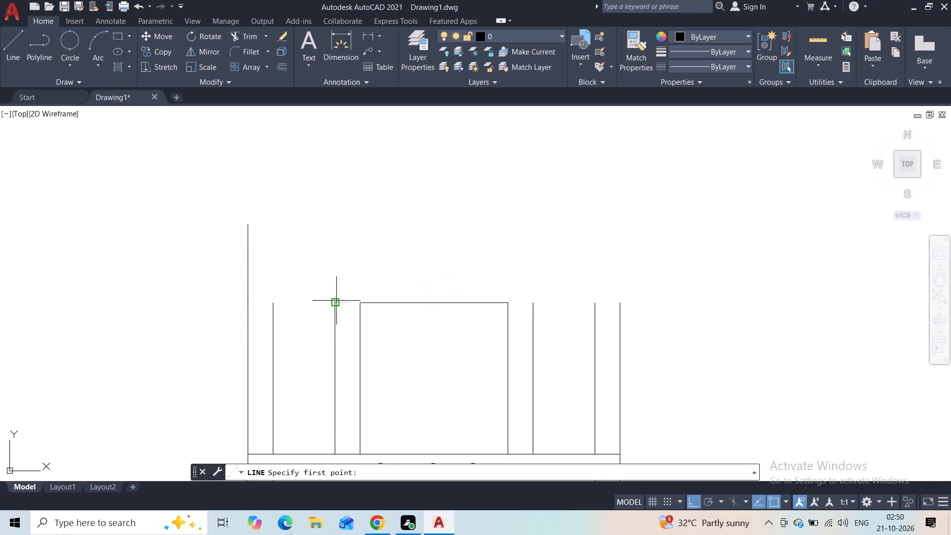
{"action": "left_click", "coordinate": [332, 182]}
{"action": "key", "text": "Escape"}
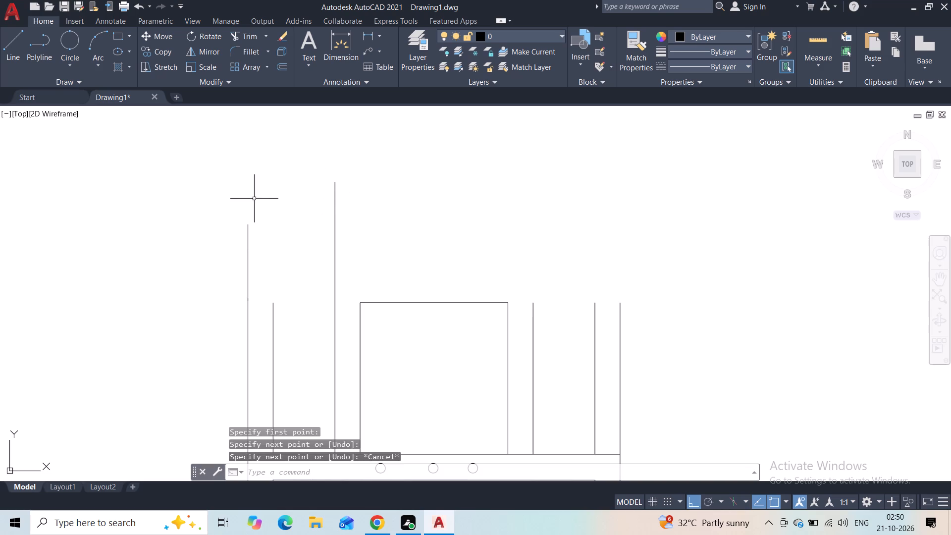
With Ortho off, draw a sloping line from the extended leftmost line's top to the extended third column line's top.
{"action": "left_click", "coordinate": [21, 54]}
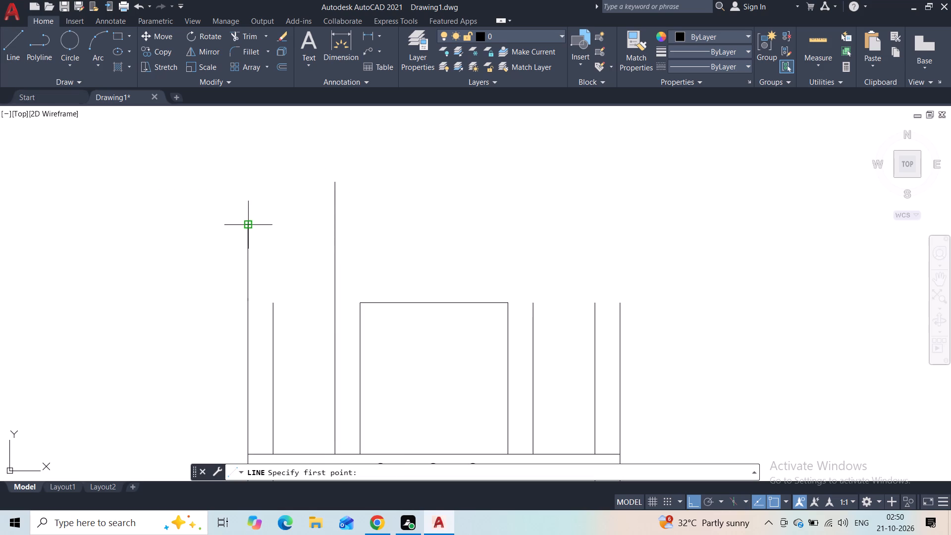
{"action": "left_click", "coordinate": [250, 225]}
{"action": "key", "text": "F8"}
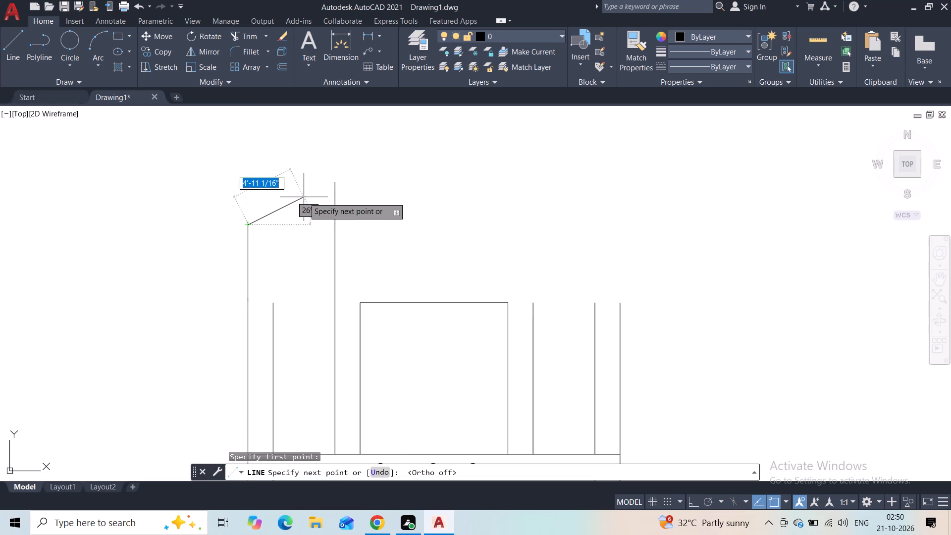
{"action": "left_click", "coordinate": [329, 186]}
{"action": "key", "text": "Escape"}
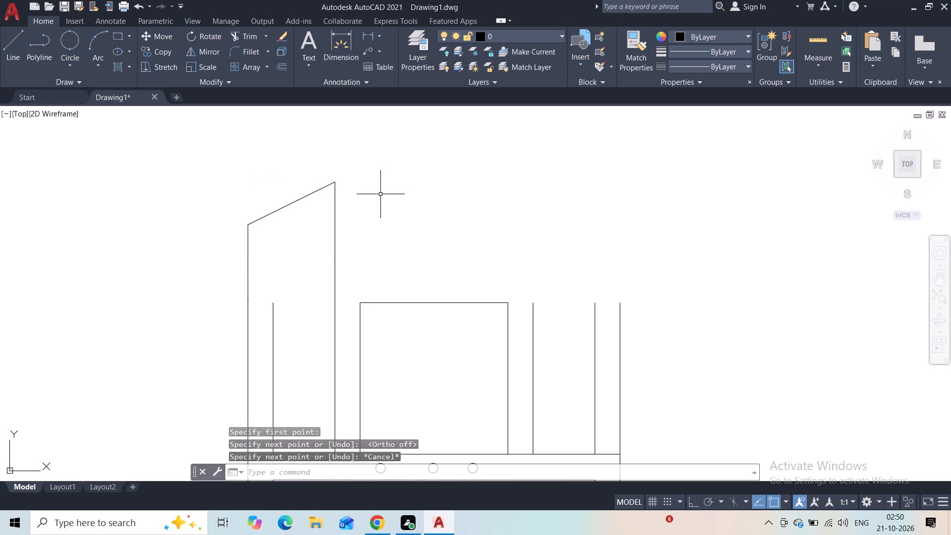
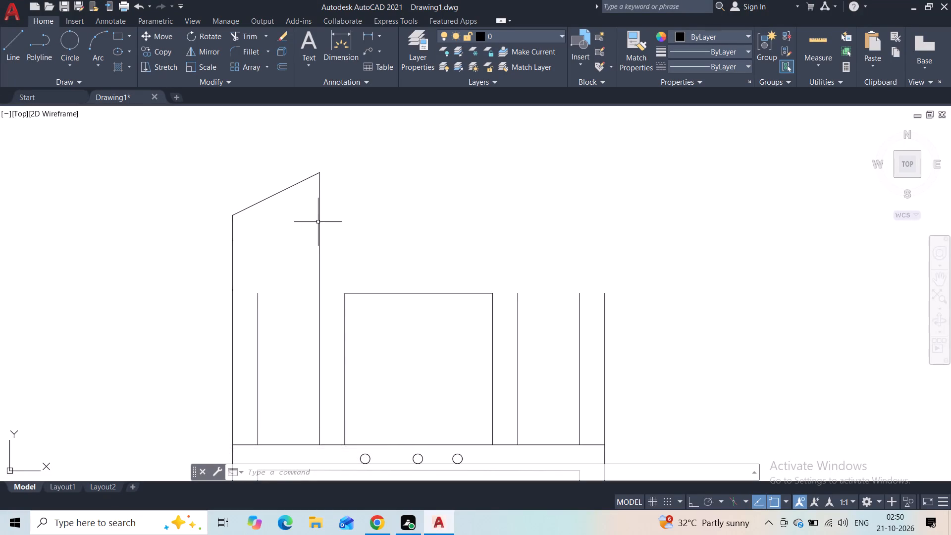
Move the vertical extension above the third column line across to the top of the fourth column line from the left.
{"action": "middle_click_drag", "start_coordinate": [166, 275], "coordinate": [140, 249]}
{"action": "left_click", "coordinate": [311, 178]}
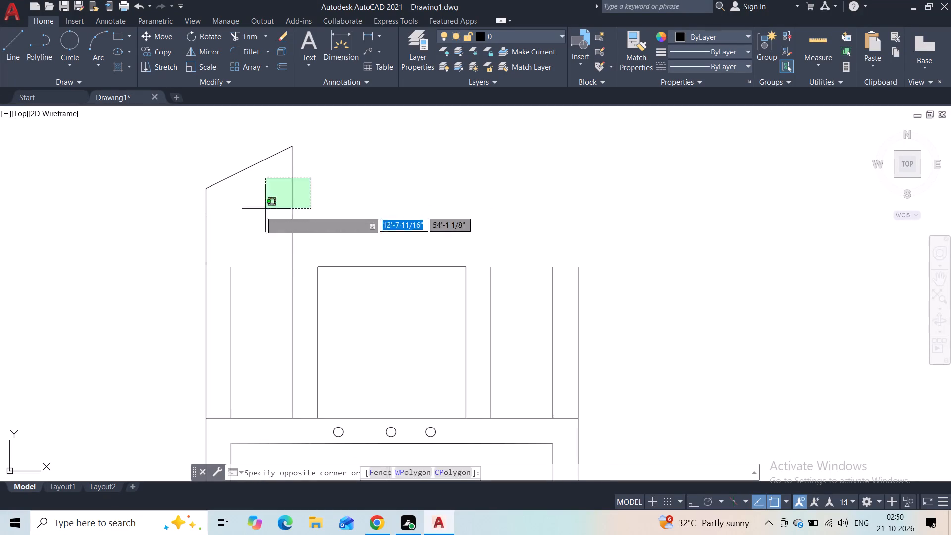
{"action": "left_click", "coordinate": [257, 213]}
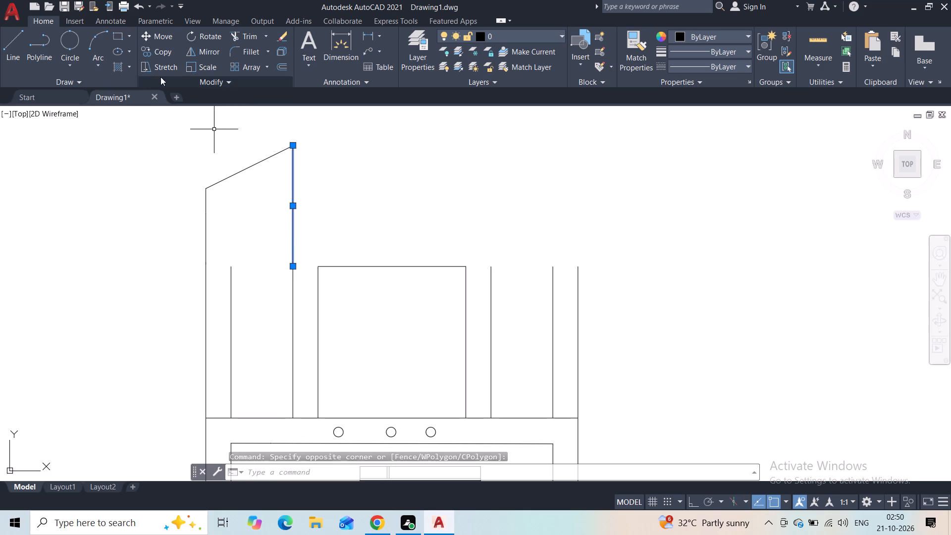
{"action": "left_click", "coordinate": [153, 32]}
{"action": "left_click", "coordinate": [288, 264]}
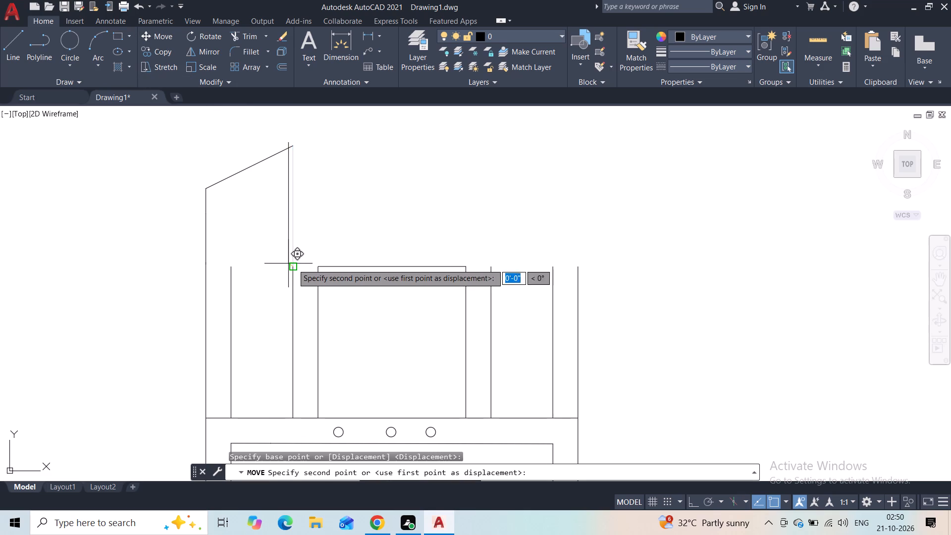
{"action": "left_click", "coordinate": [317, 267]}
{"action": "key", "text": "Escape"}
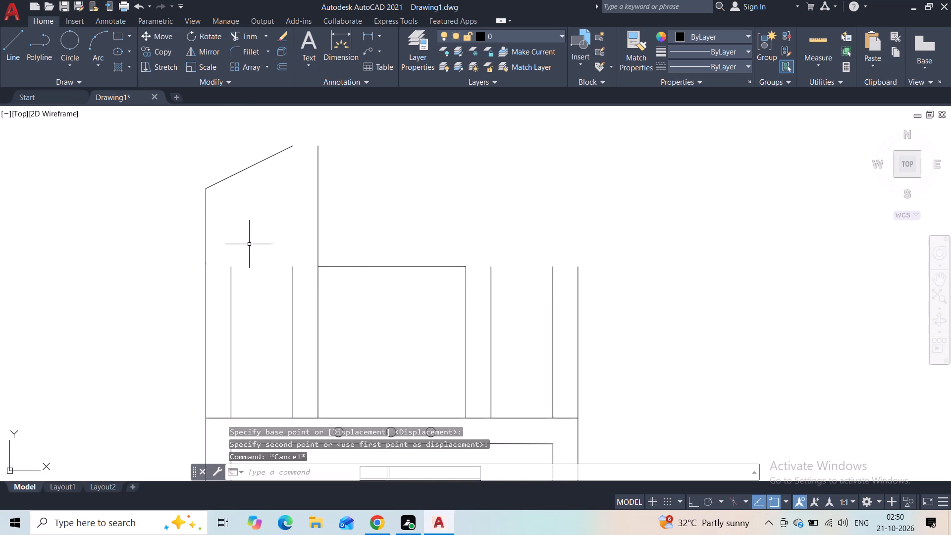
Draw a horizontal line joining the tops of the second and third column lines from the left.
{"action": "left_click", "coordinate": [12, 48]}
{"action": "left_click", "coordinate": [228, 267]}
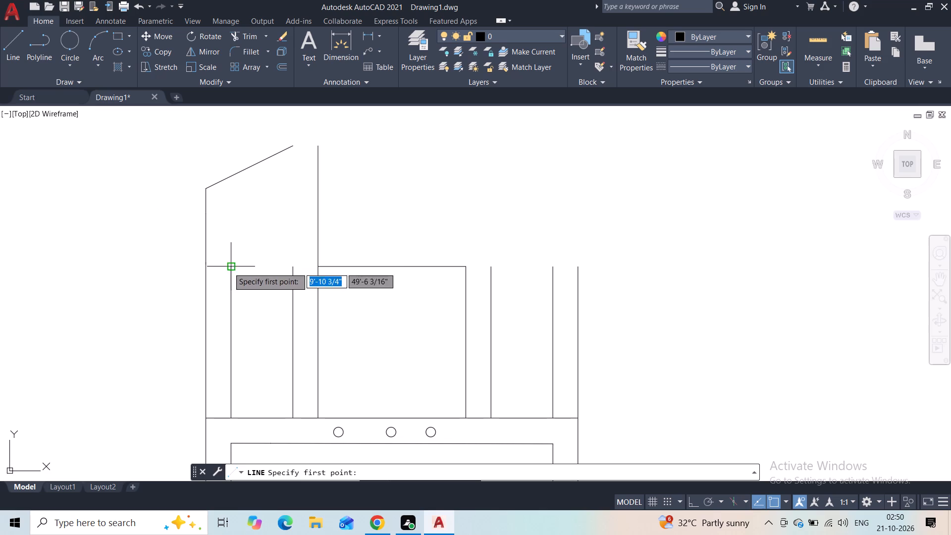
{"action": "left_click", "coordinate": [295, 271]}
{"action": "key", "text": "Escape"}
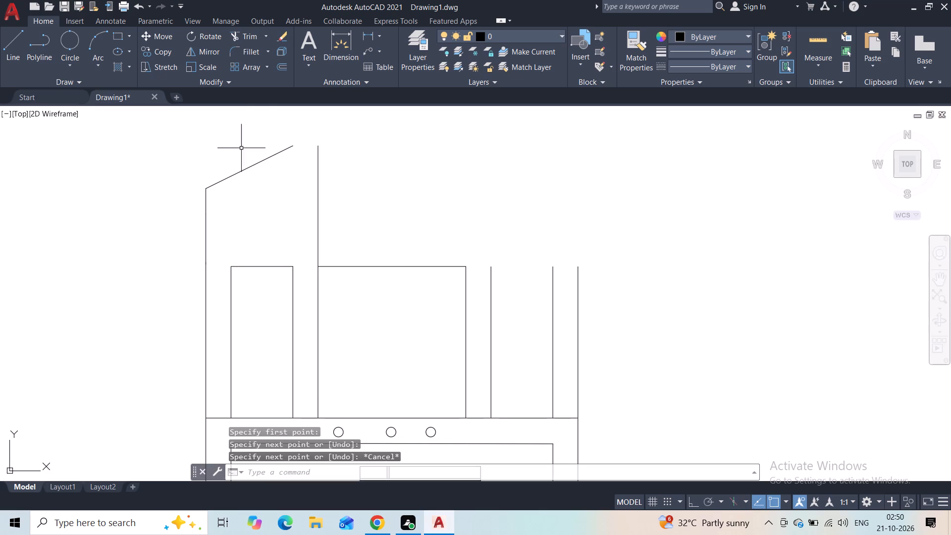
Continue the sloping top from its upper end at the same angle, with a line passing beyond the fourth column line.
{"action": "left_click", "coordinate": [18, 43]}
{"action": "middle_click_drag", "start_coordinate": [301, 186], "coordinate": [285, 327]}
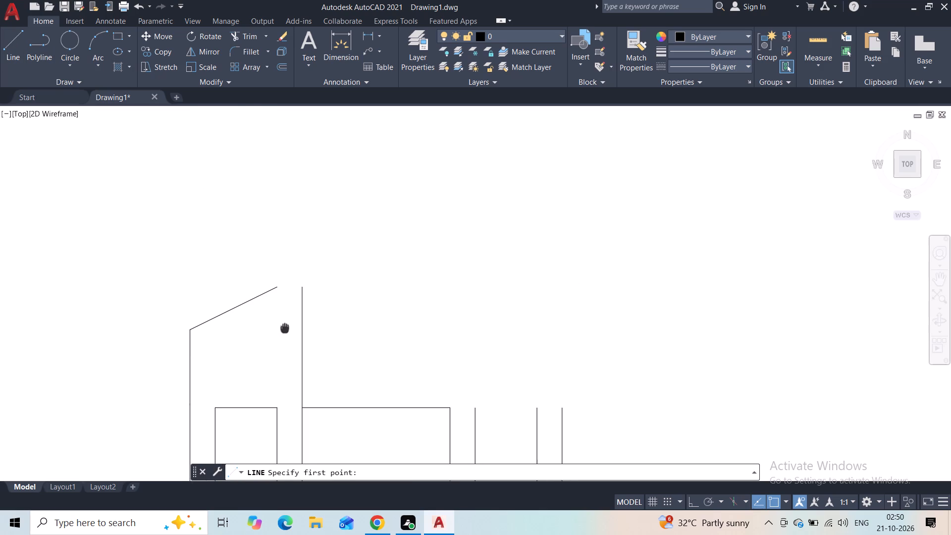
{"action": "middle_click_drag", "start_coordinate": [285, 327], "coordinate": [284, 327]}
{"action": "left_click", "coordinate": [274, 287]}
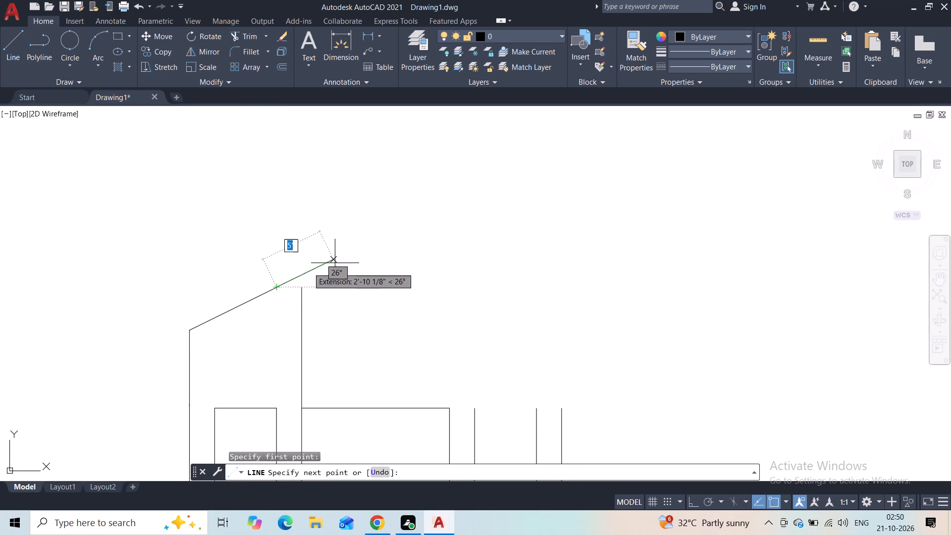
{"action": "left_click", "coordinate": [322, 263]}
{"action": "key", "text": "Escape"}
Extend the fourth column line upward from its top with a vertical line crossing the sloping top.
{"action": "key", "text": "space"}
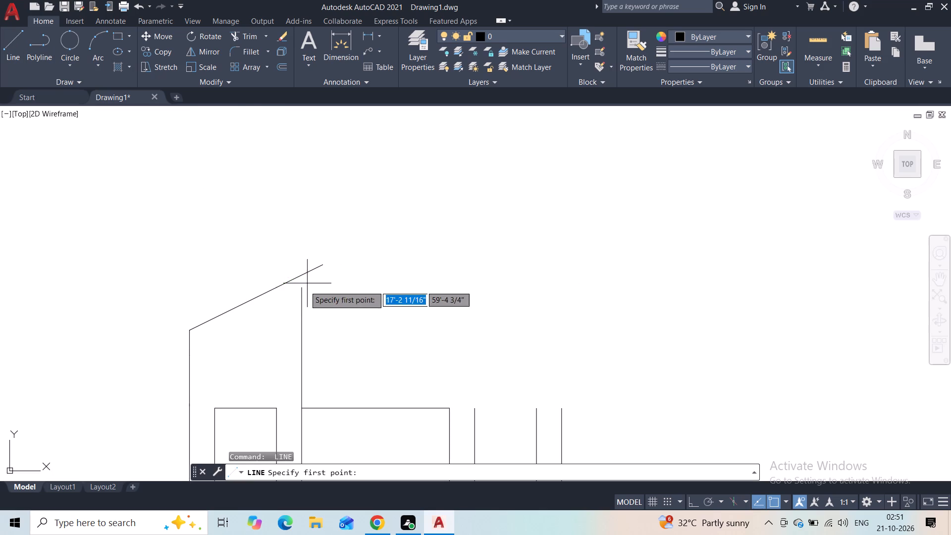
{"action": "left_click", "coordinate": [300, 292]}
{"action": "left_click", "coordinate": [300, 239]}
{"action": "key", "text": "Escape"}
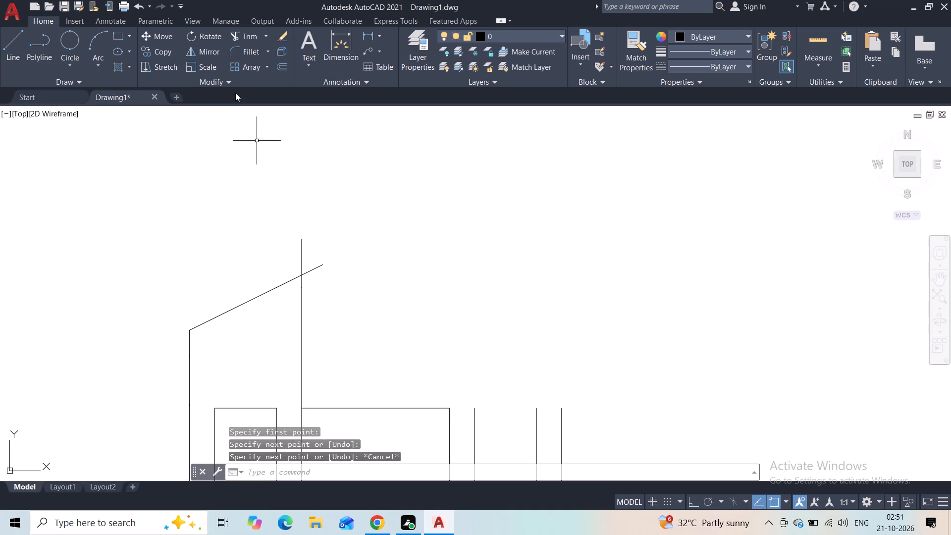
Trim the ends of the sloping line and the fourth column line that overshoot their intersection, leaving a clean peak.
{"action": "left_click", "coordinate": [243, 39]}
{"action": "left_click_drag", "start_coordinate": [297, 257], "coordinate": [303, 262]}
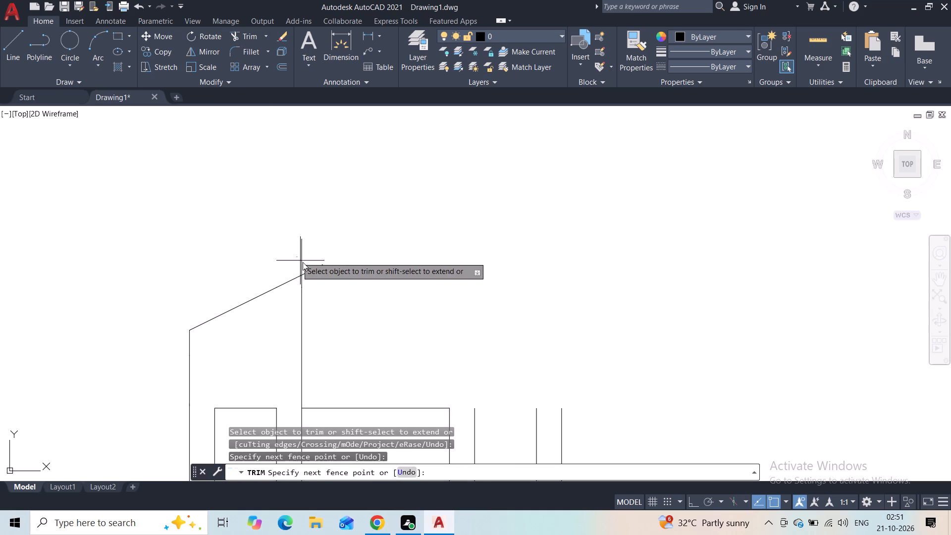
{"action": "left_click_drag", "start_coordinate": [303, 262], "coordinate": [325, 281]}
{"action": "middle_click_drag", "start_coordinate": [338, 340], "coordinate": [259, 182]}
{"action": "key", "text": "space"}
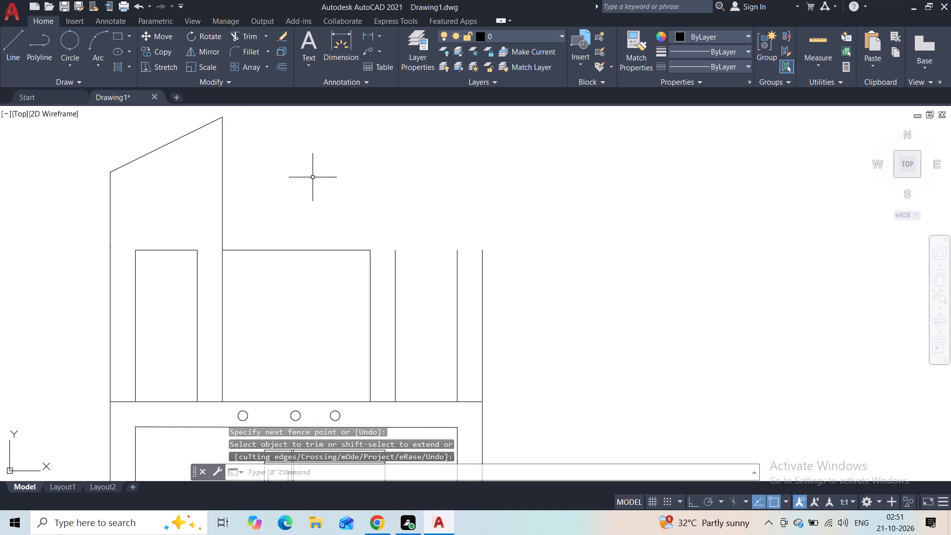
Draw a horizontal line joining the tops of the sixth and seventh column lines from the left.
{"action": "middle_click_drag", "start_coordinate": [357, 184], "coordinate": [323, 268]}
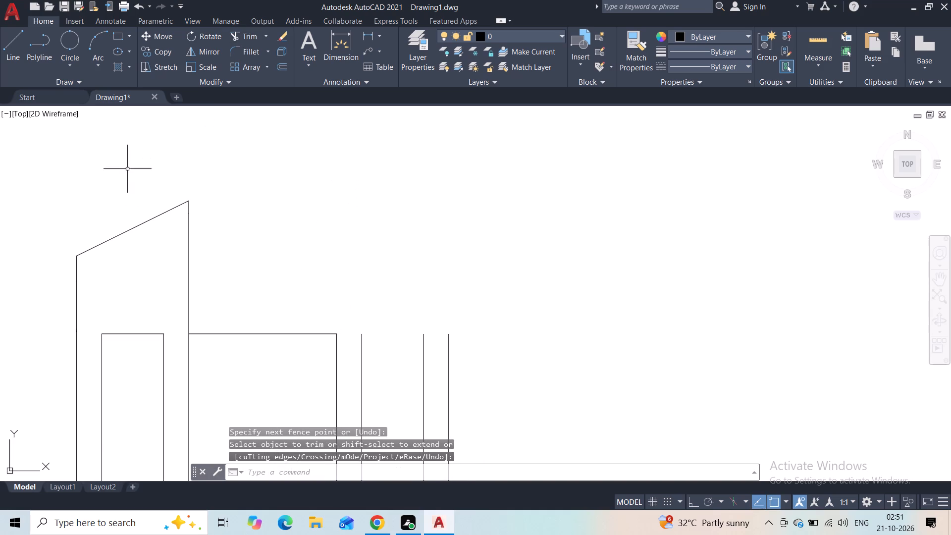
{"action": "left_click", "coordinate": [24, 59]}
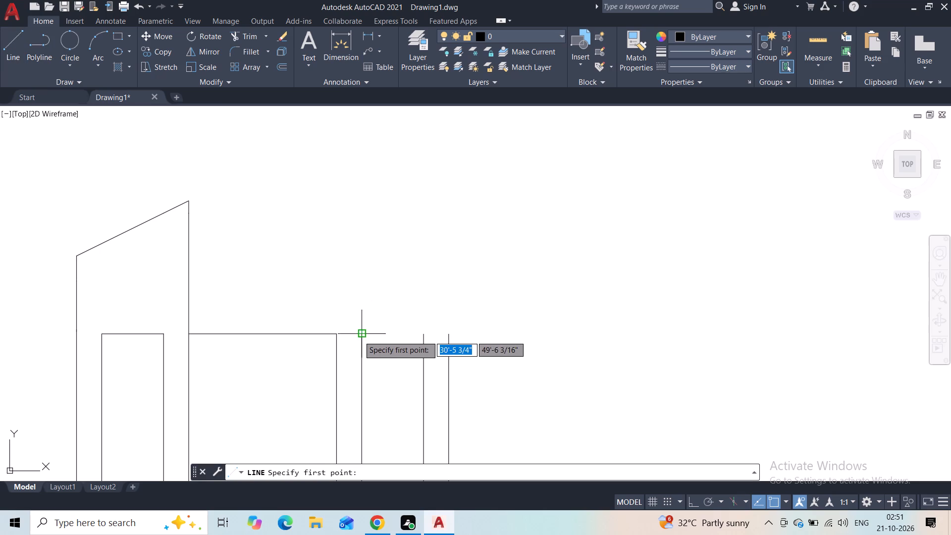
{"action": "left_click", "coordinate": [359, 336]}
{"action": "left_click", "coordinate": [427, 335]}
{"action": "key", "text": "Escape"}
Draw a vertical line about 10'-6" long upward from the top of the fifth column line, level with the left peak.
{"action": "key", "text": "space"}
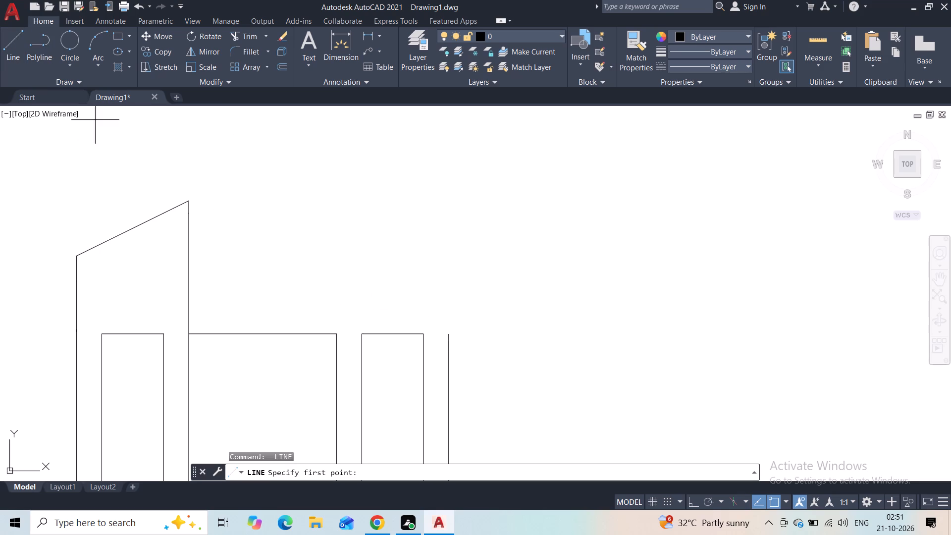
{"action": "left_click", "coordinate": [334, 336]}
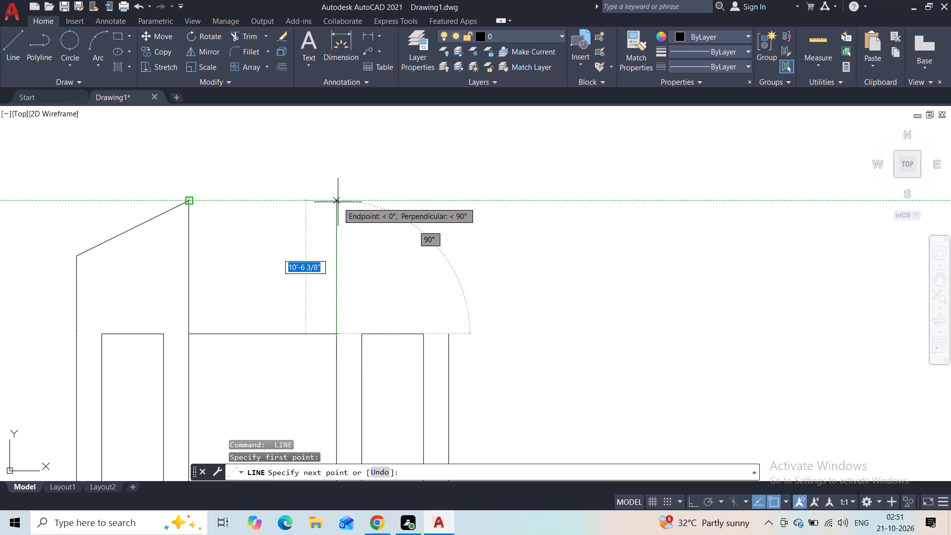
{"action": "left_click", "coordinate": [337, 203]}
{"action": "key", "text": "Escape"}
Draw a sloping line from the rightmost column line's top to the top of the extended fifth column line.
{"action": "key", "text": "space"}
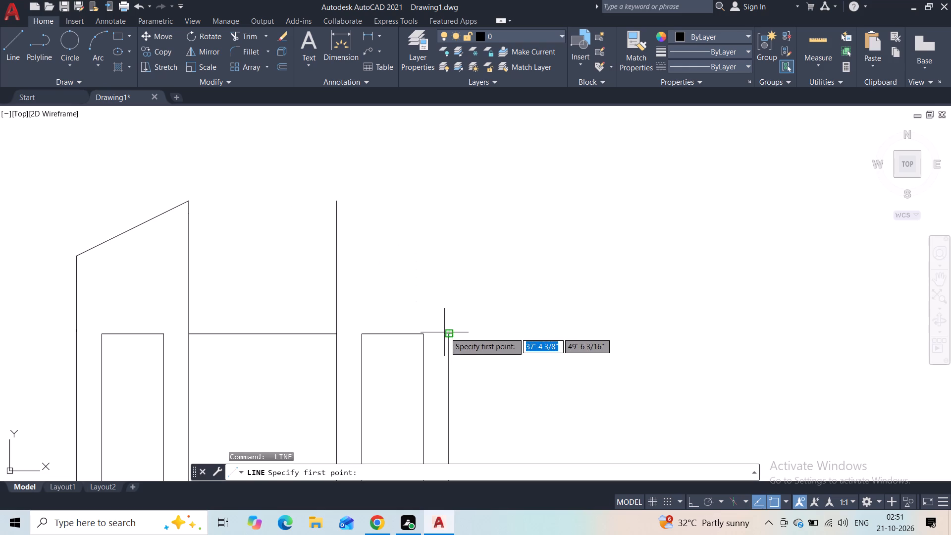
{"action": "left_click", "coordinate": [446, 333]}
{"action": "left_click", "coordinate": [339, 199]}
{"action": "key", "text": "Escape"}
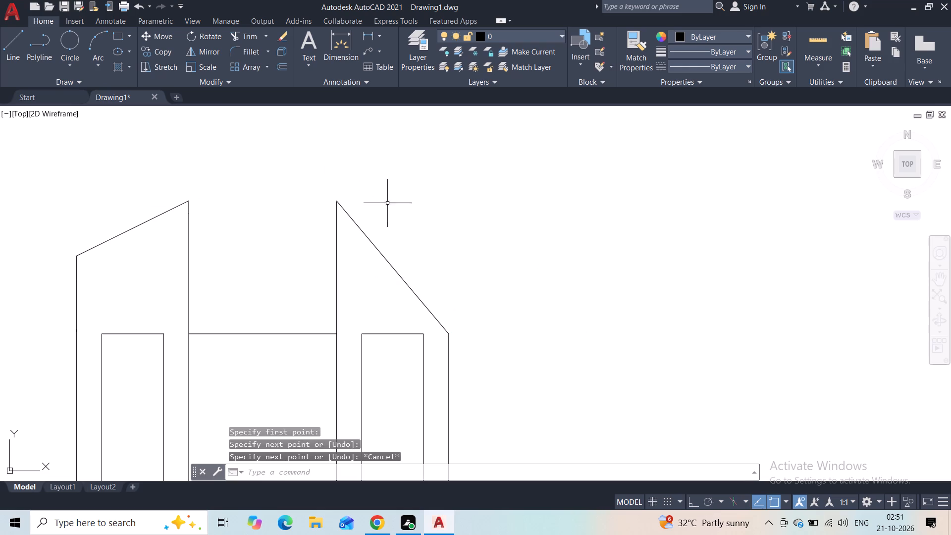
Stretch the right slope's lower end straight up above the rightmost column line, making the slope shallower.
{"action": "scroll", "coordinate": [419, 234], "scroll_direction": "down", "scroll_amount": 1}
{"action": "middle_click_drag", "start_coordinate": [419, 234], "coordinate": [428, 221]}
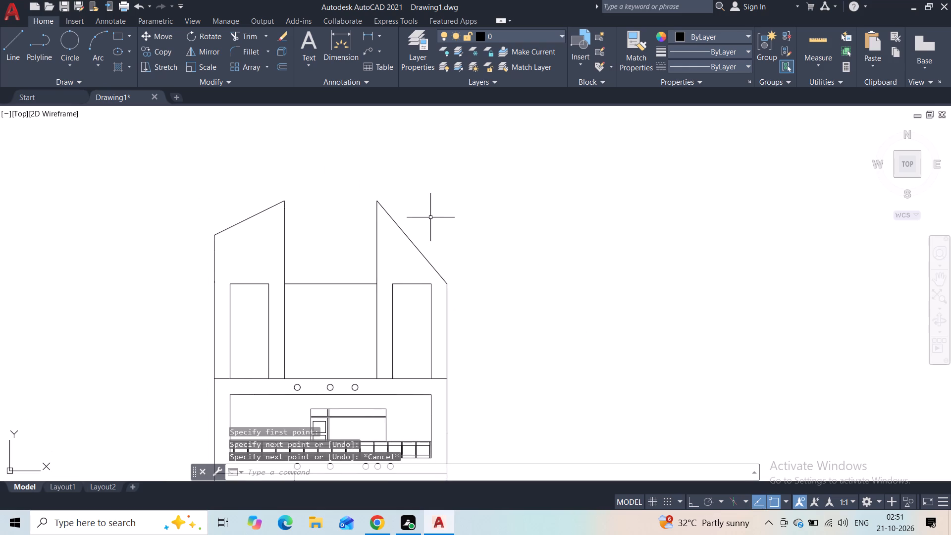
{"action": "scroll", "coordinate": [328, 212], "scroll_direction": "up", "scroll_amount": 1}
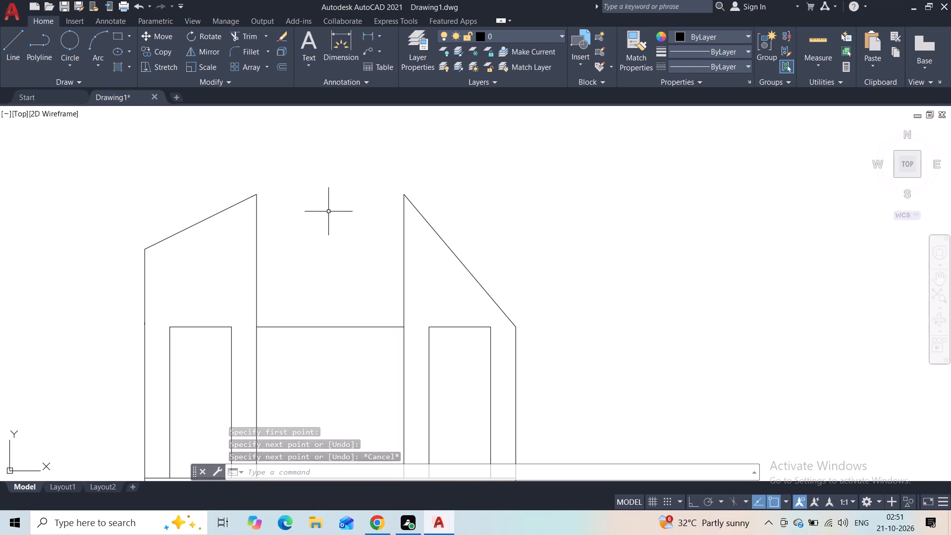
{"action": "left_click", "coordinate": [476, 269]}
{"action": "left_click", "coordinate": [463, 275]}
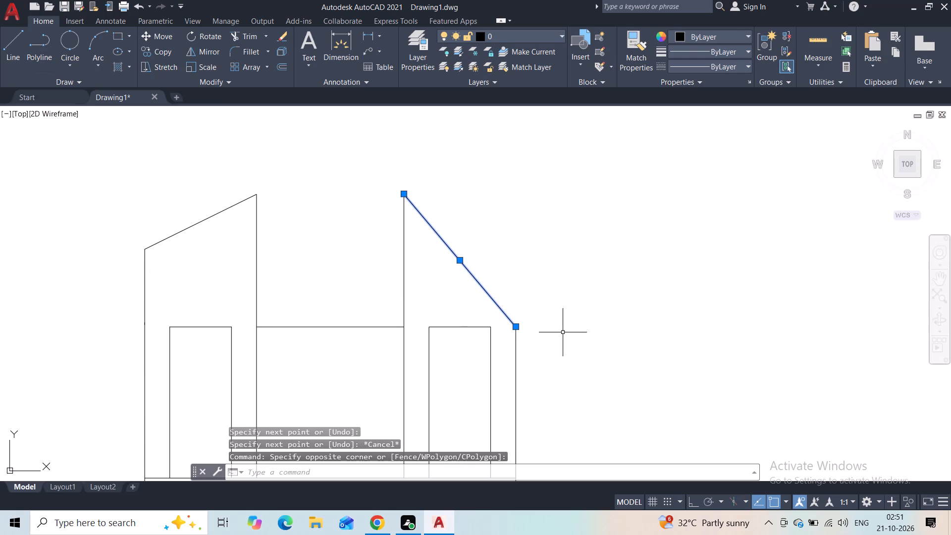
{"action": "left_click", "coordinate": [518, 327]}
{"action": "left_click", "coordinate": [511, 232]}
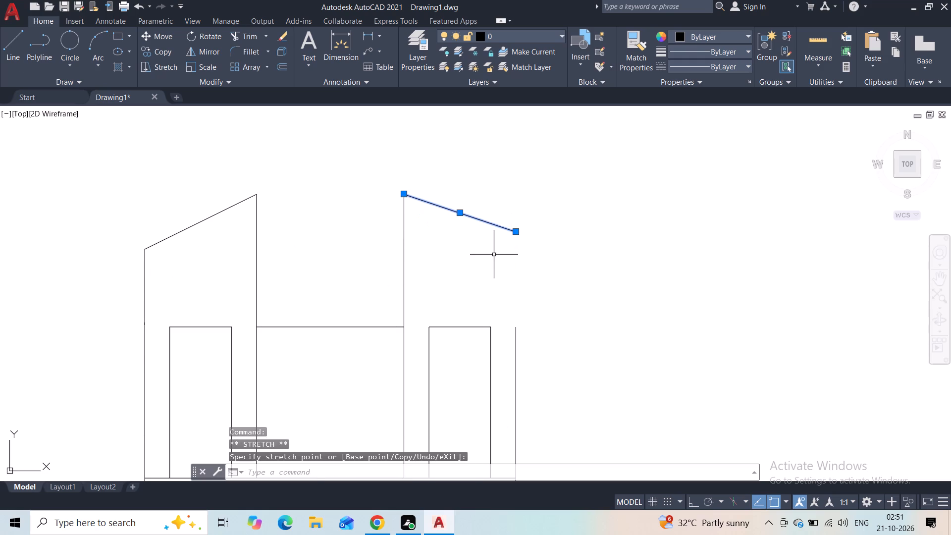
Extend the rightmost column line vertically upward, level with the lower end of the left slope.
{"action": "left_click", "coordinate": [20, 51]}
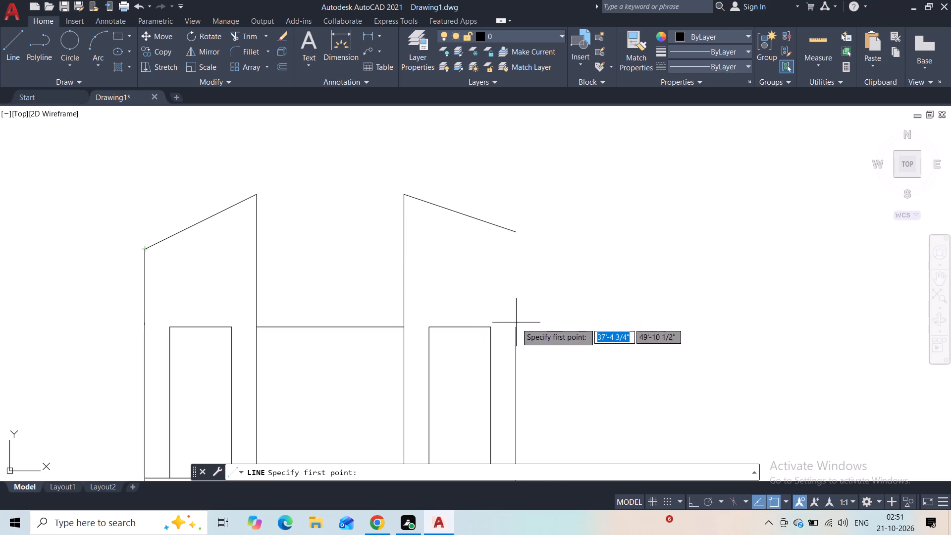
{"action": "left_click_drag", "start_coordinate": [516, 326], "coordinate": [509, 319]}
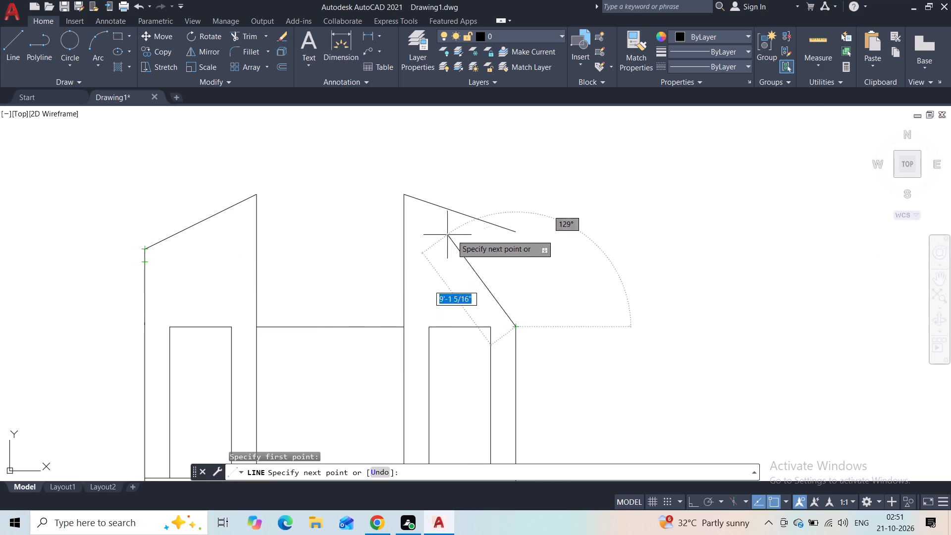
{"action": "left_click", "coordinate": [521, 250]}
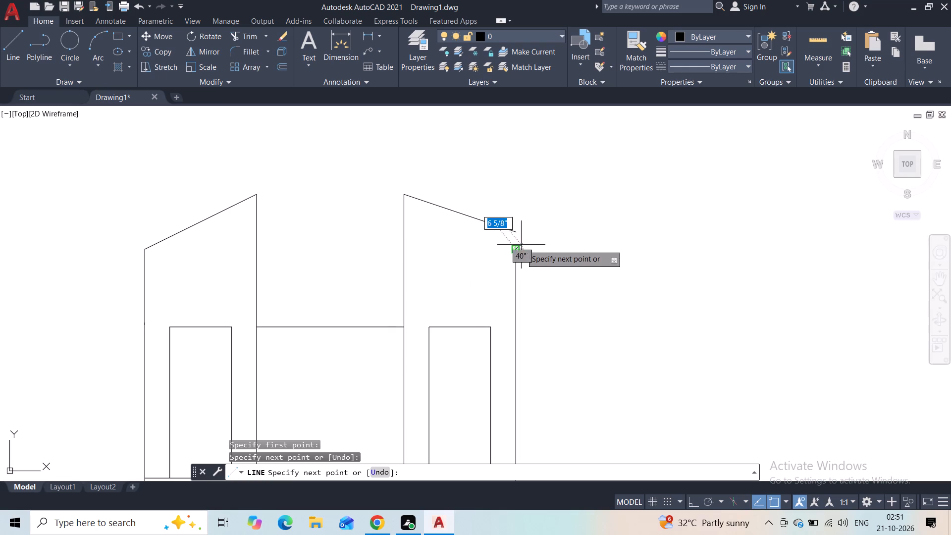
{"action": "key", "text": "Escape"}
Stretch the right slope's lower end onto the top of the extended rightmost column line.
{"action": "left_click", "coordinate": [506, 223]}
{"action": "left_click", "coordinate": [472, 245]}
{"action": "left_click", "coordinate": [515, 232]}
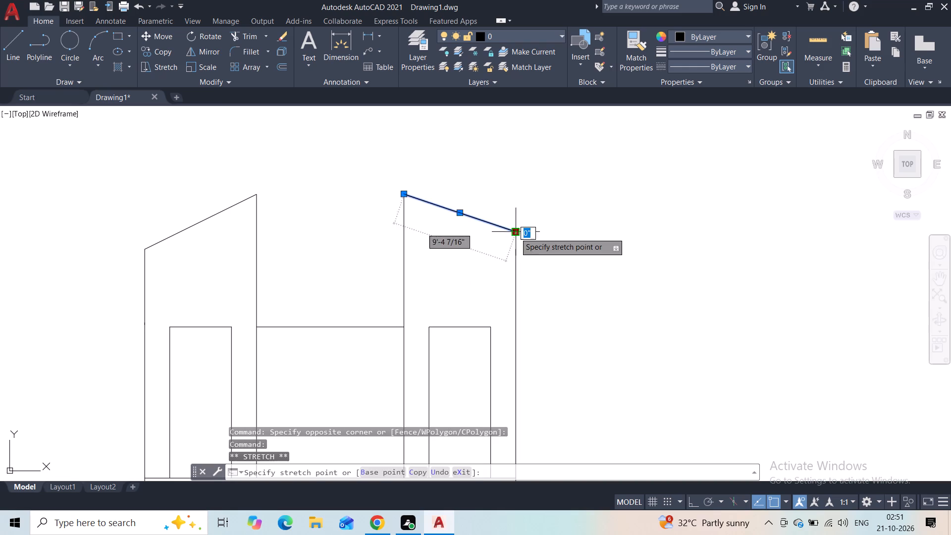
{"action": "left_click", "coordinate": [515, 245]}
{"action": "key", "text": "Escape"}
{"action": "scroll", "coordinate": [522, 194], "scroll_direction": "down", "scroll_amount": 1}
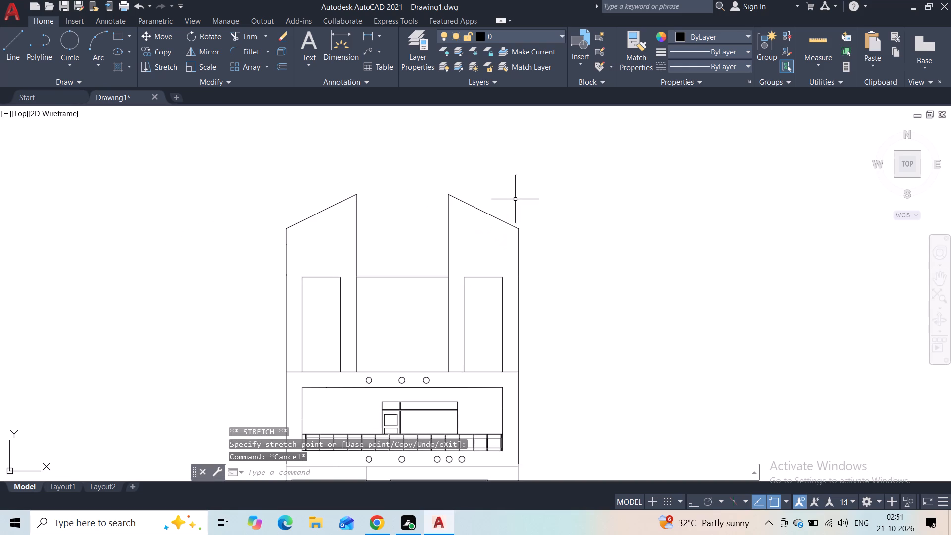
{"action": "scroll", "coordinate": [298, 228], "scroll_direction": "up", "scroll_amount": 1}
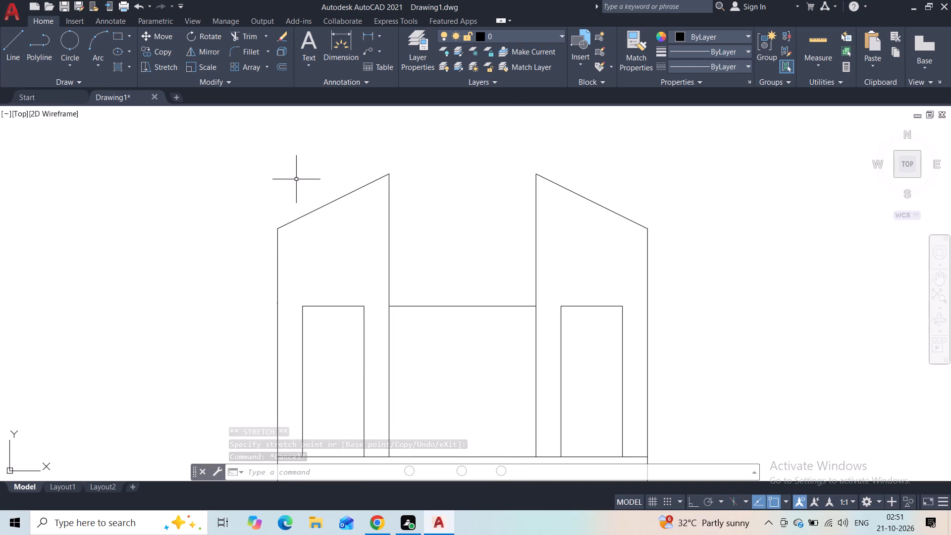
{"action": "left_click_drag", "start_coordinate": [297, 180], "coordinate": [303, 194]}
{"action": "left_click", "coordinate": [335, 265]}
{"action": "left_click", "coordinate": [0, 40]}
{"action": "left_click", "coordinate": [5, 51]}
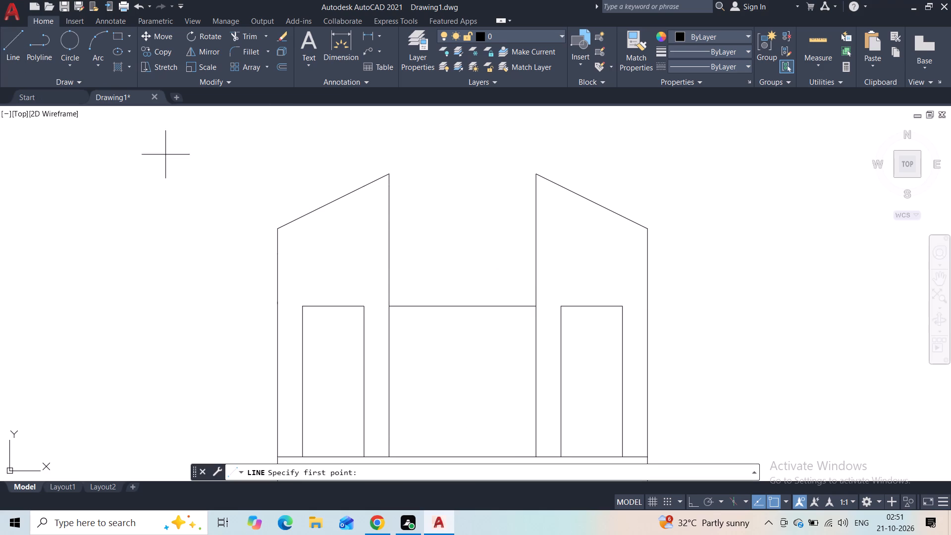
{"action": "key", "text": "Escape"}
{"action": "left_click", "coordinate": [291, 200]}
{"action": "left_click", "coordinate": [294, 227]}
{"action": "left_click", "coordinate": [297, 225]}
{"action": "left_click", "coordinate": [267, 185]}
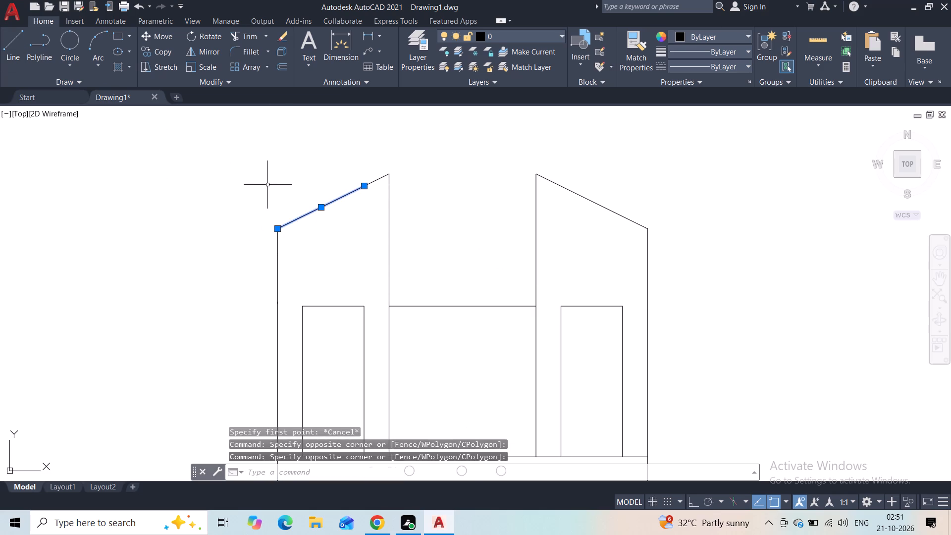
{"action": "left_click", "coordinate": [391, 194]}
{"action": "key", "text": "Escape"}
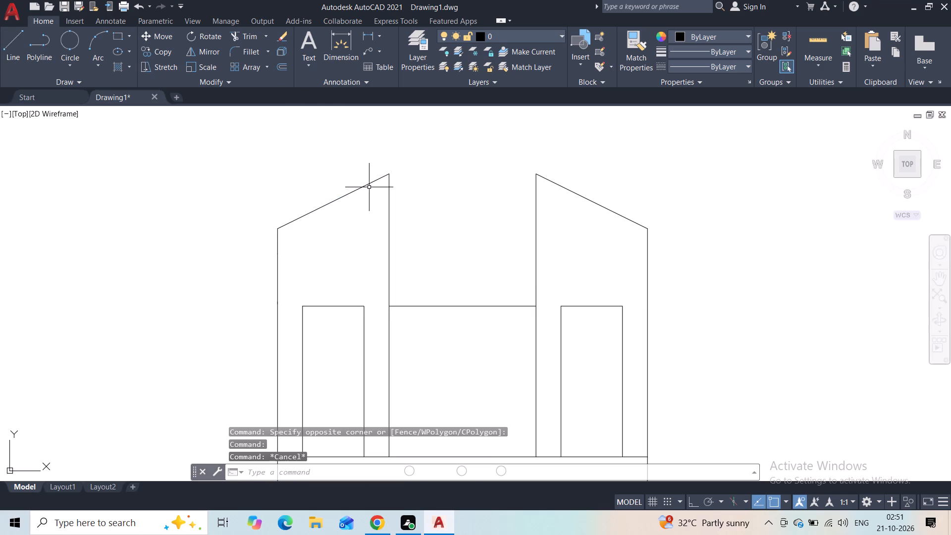
Join the two collinear segments of the left sloping top into a single line.
{"action": "left_click", "coordinate": [370, 187]}
{"action": "left_click", "coordinate": [357, 175]}
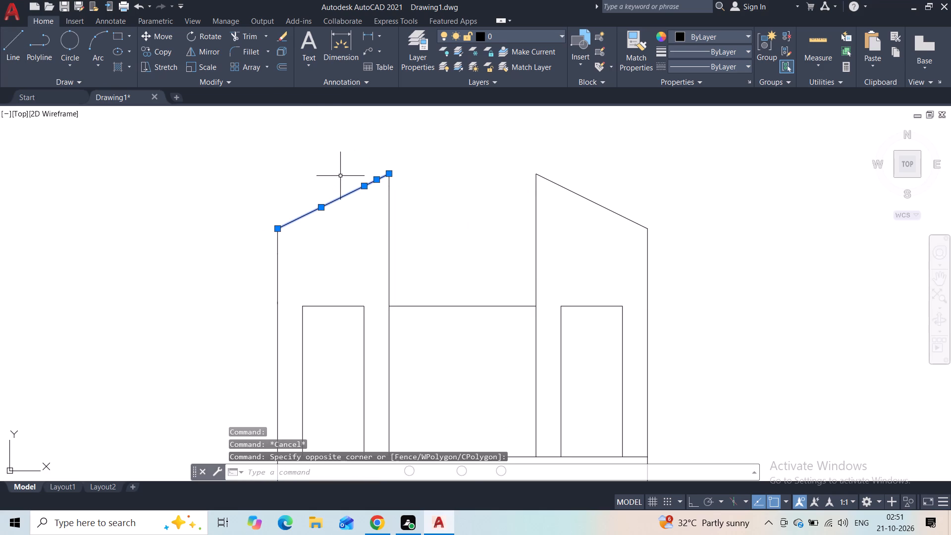
{"action": "key", "text": "j"}
{"action": "key", "text": "Return"}
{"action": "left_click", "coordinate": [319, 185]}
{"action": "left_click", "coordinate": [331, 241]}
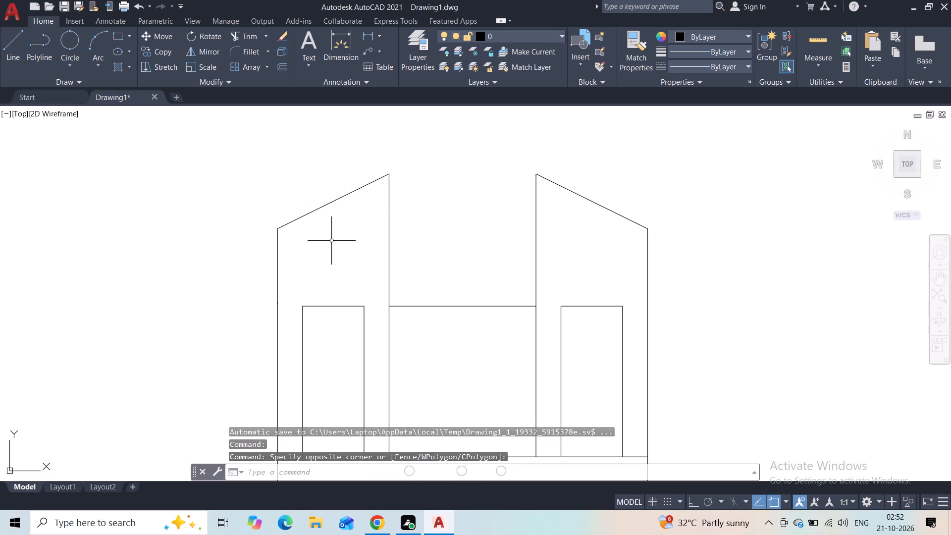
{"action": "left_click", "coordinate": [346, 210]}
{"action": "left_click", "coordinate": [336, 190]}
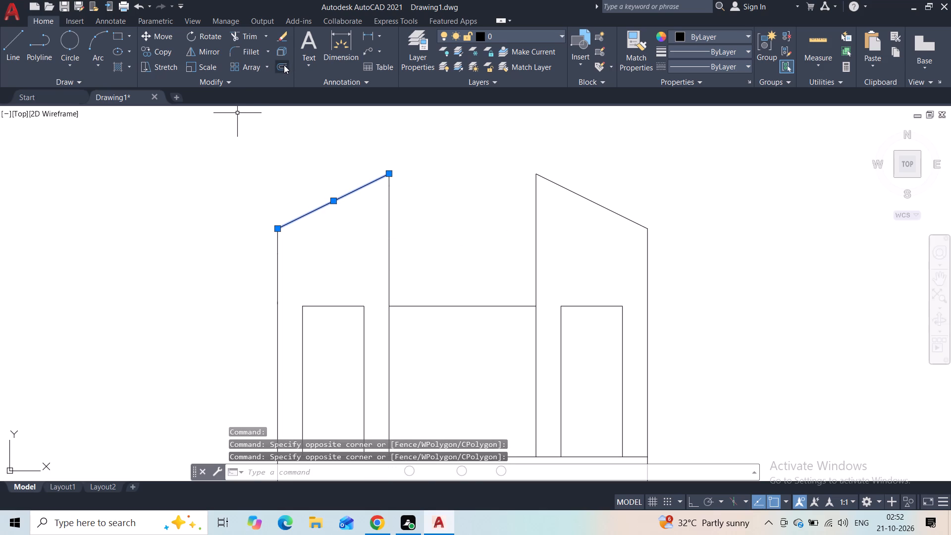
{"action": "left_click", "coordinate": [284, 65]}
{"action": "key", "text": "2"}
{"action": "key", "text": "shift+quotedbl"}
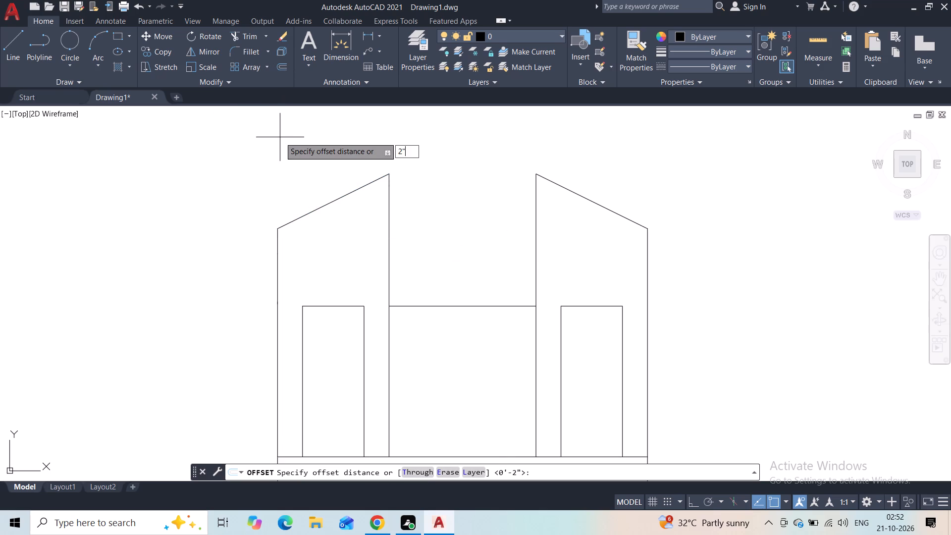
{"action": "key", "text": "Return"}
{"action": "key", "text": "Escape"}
Offset the left tower's slope outward by 4" twice in succession, making two parallel roof lines above it.
{"action": "left_click", "coordinate": [328, 247]}
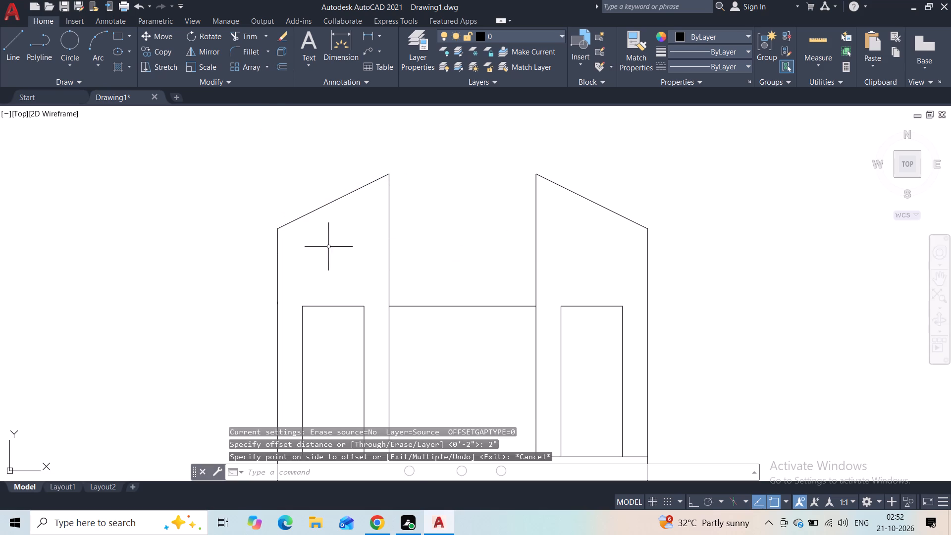
{"action": "left_click", "coordinate": [310, 194]}
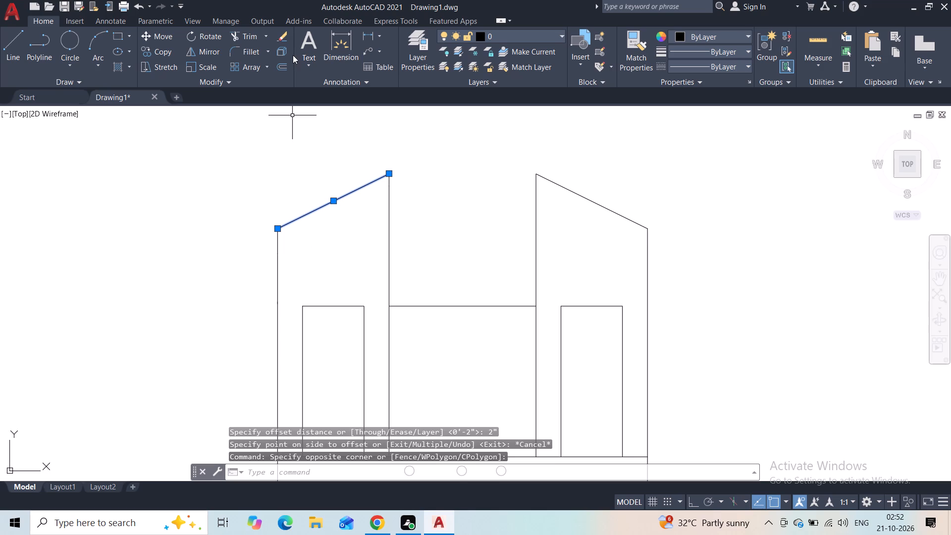
{"action": "left_click", "coordinate": [282, 69]}
{"action": "key", "text": "4"}
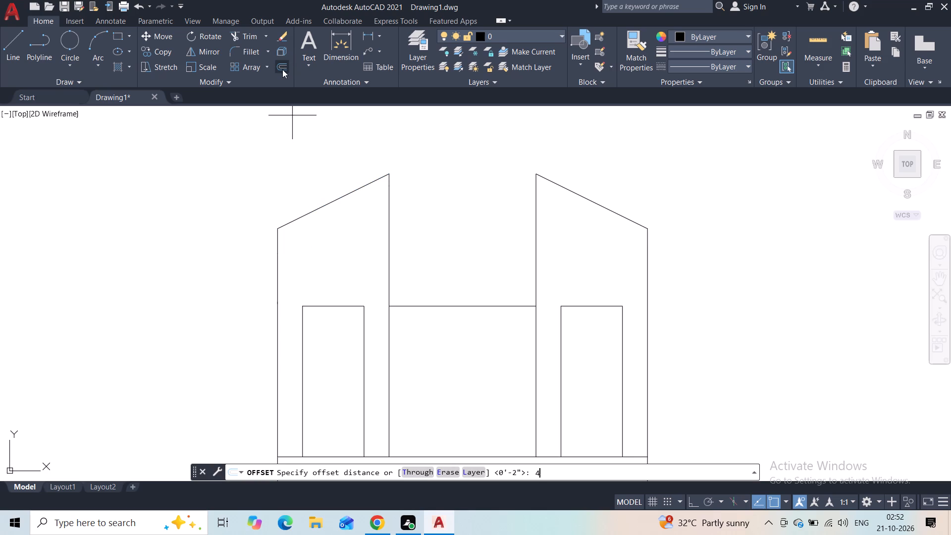
{"action": "key", "text": "shift+quotedbl"}
{"action": "key", "text": "Return"}
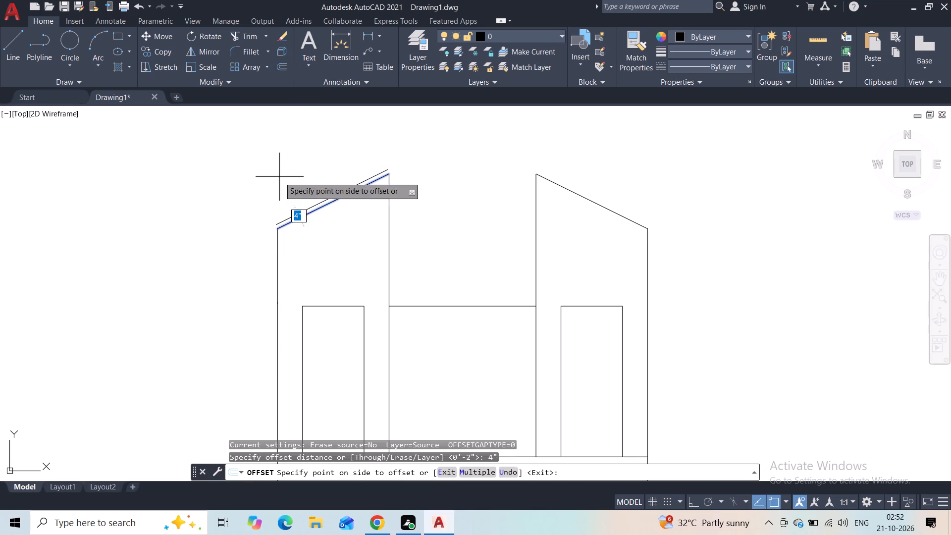
{"action": "left_click", "coordinate": [279, 177]}
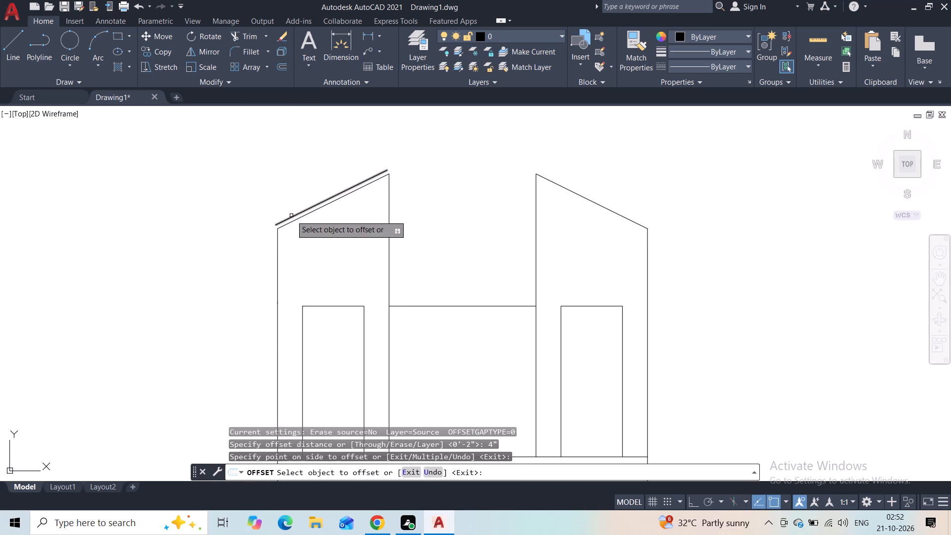
{"action": "left_click", "coordinate": [291, 215]}
{"action": "left_click", "coordinate": [242, 167]}
Offset the right tower's slope outward by 4" twice in succession, making two parallel roof lines above it.
{"action": "left_click", "coordinate": [613, 211]}
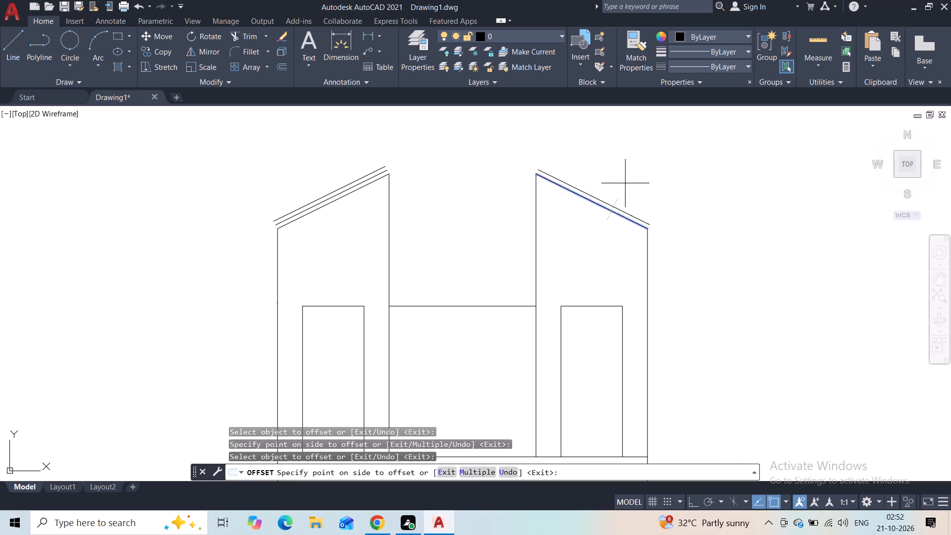
{"action": "left_click", "coordinate": [625, 183]}
{"action": "left_click", "coordinate": [611, 207]}
{"action": "left_click", "coordinate": [628, 182]}
{"action": "key", "text": "Escape"}
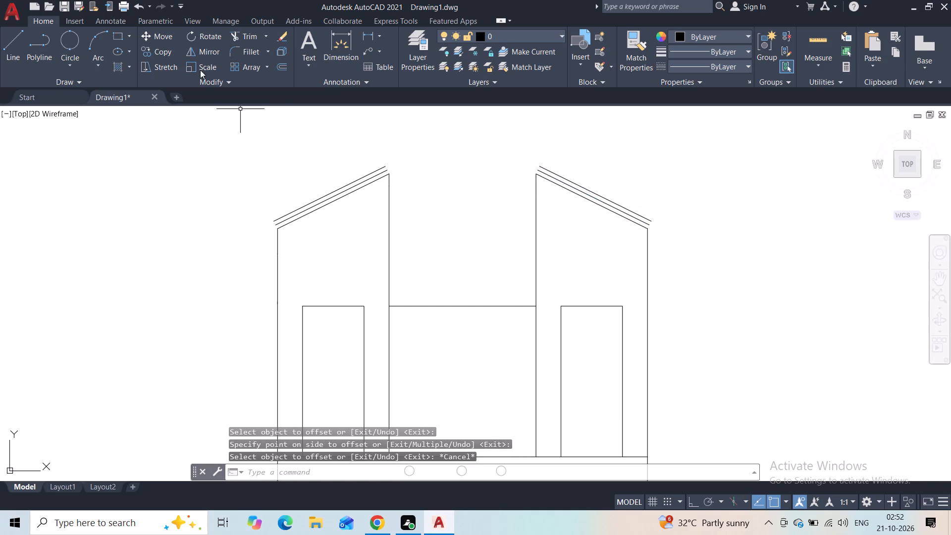
Extend the left roof's middle line about 6" past its lower end with a line, then connect it back to the slope's lower corner.
{"action": "left_click", "coordinate": [16, 46]}
{"action": "scroll", "coordinate": [268, 254], "scroll_direction": "up", "scroll_amount": 3}
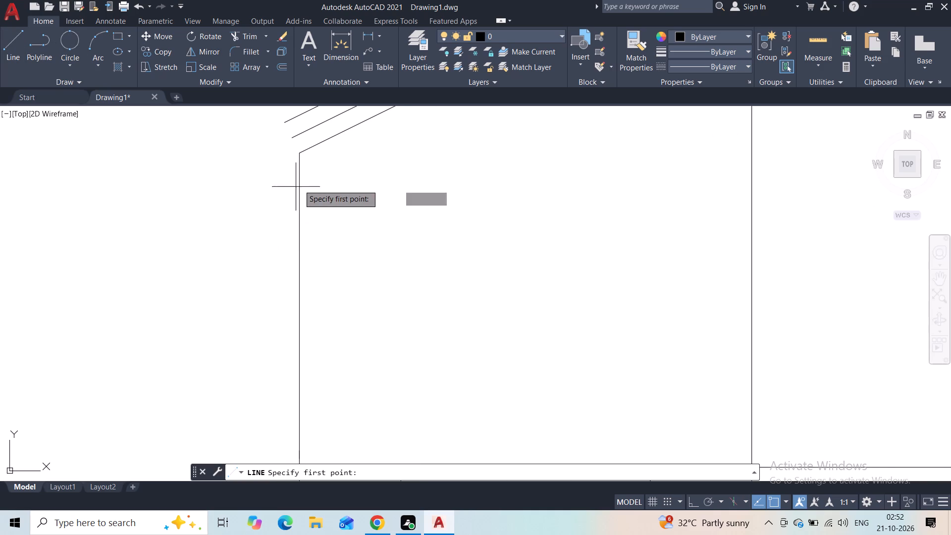
{"action": "middle_click_drag", "start_coordinate": [307, 183], "coordinate": [264, 240]}
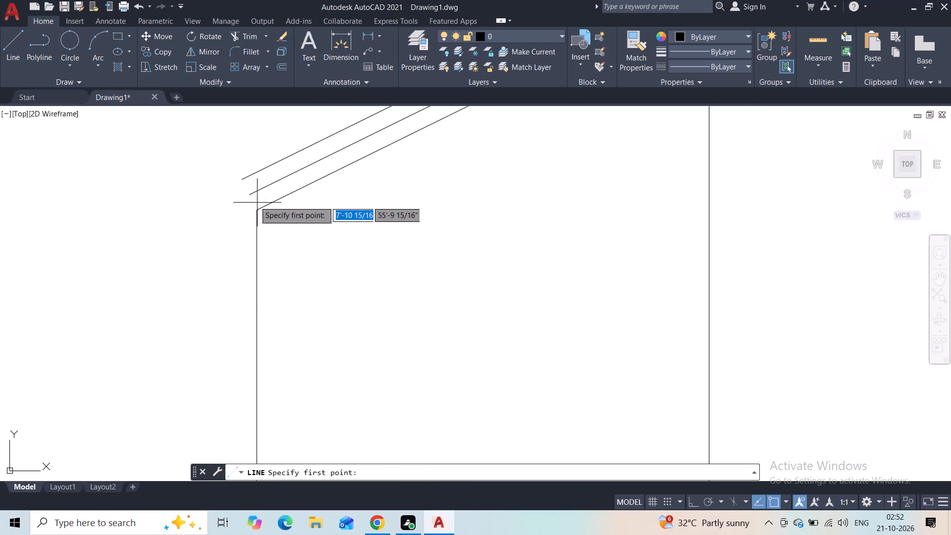
{"action": "left_click", "coordinate": [248, 197]}
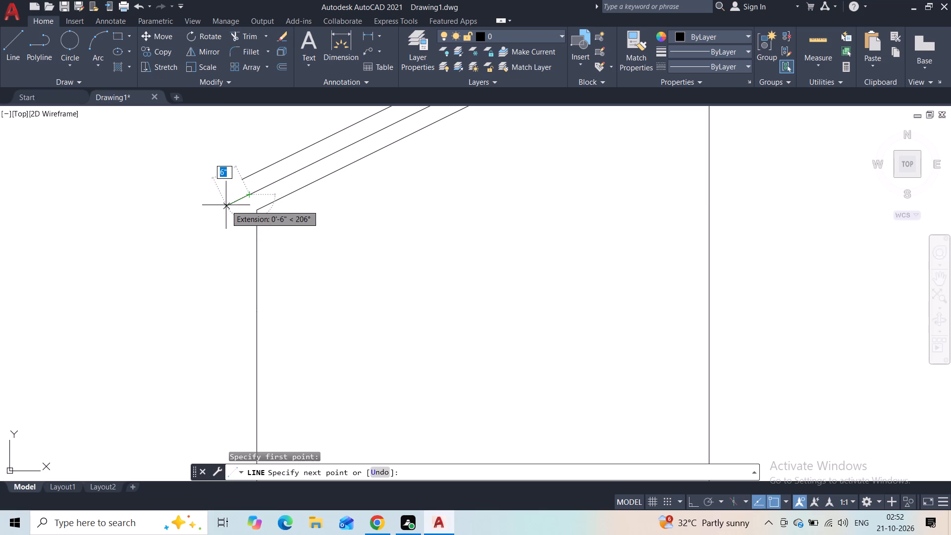
{"action": "left_click", "coordinate": [226, 205]}
{"action": "left_click", "coordinate": [260, 211]}
{"action": "middle_click_drag", "start_coordinate": [382, 223], "coordinate": [159, 430]}
{"action": "key", "text": "Escape"}
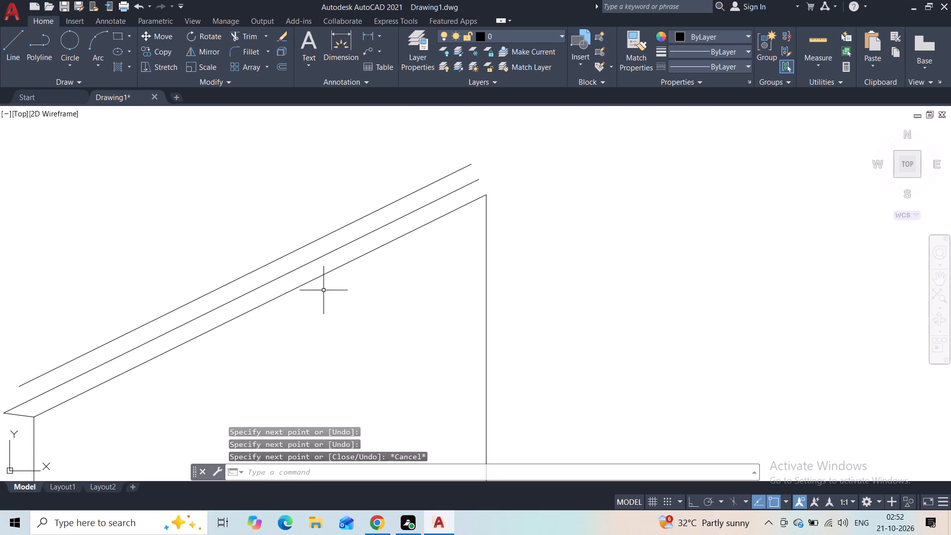
Draw a line about 7" beyond the left roof middle line's upper end and back to the slope's top corner.
{"action": "key", "text": "space"}
{"action": "left_click", "coordinate": [479, 181]}
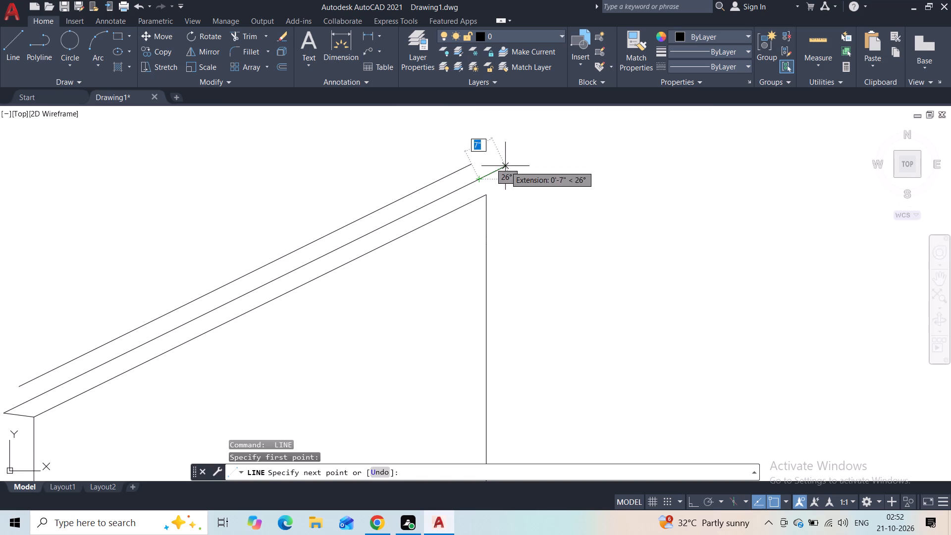
{"action": "left_click", "coordinate": [505, 166]}
{"action": "left_click", "coordinate": [486, 197]}
{"action": "key", "text": "Escape"}
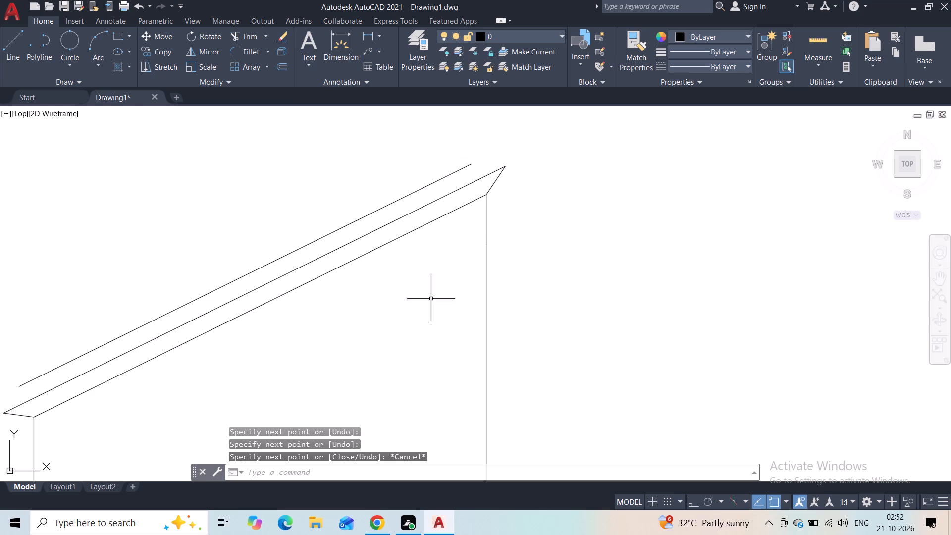
Draw a line about 1'-3" outward from the left roof outer line's lower end and back to the middle line's extended tip.
{"action": "middle_click_drag", "start_coordinate": [417, 316], "coordinate": [590, 168]}
{"action": "key", "text": "space"}
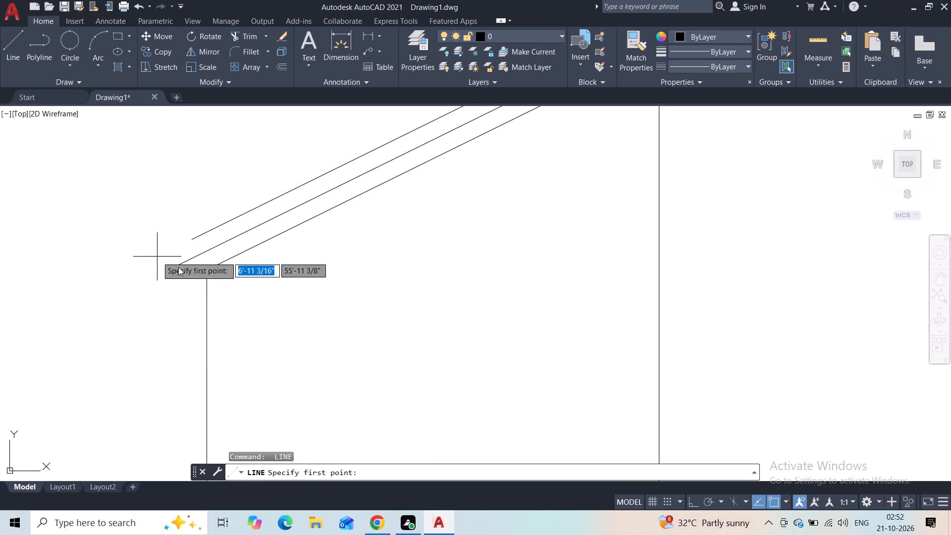
{"action": "left_click", "coordinate": [189, 239]}
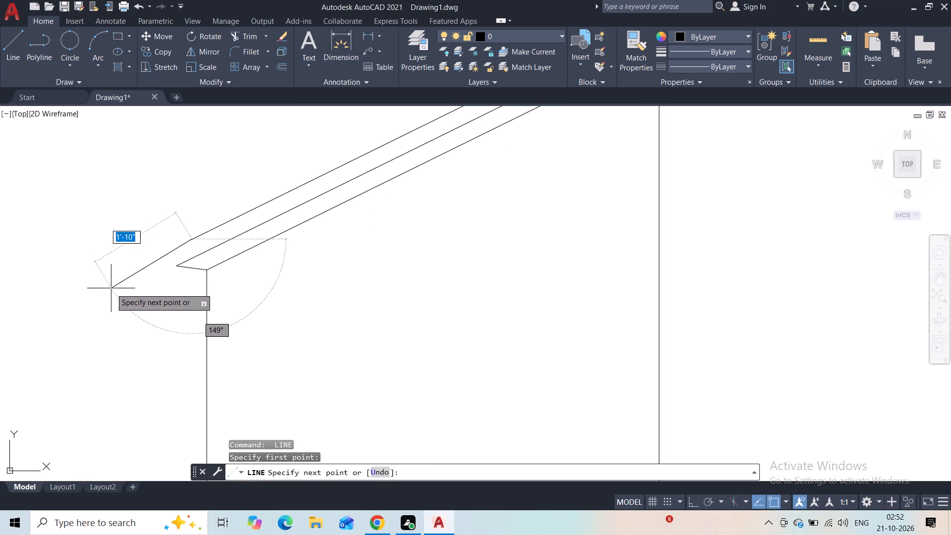
{"action": "left_click", "coordinate": [133, 272]}
{"action": "left_click", "coordinate": [173, 265]}
{"action": "key", "text": "space"}
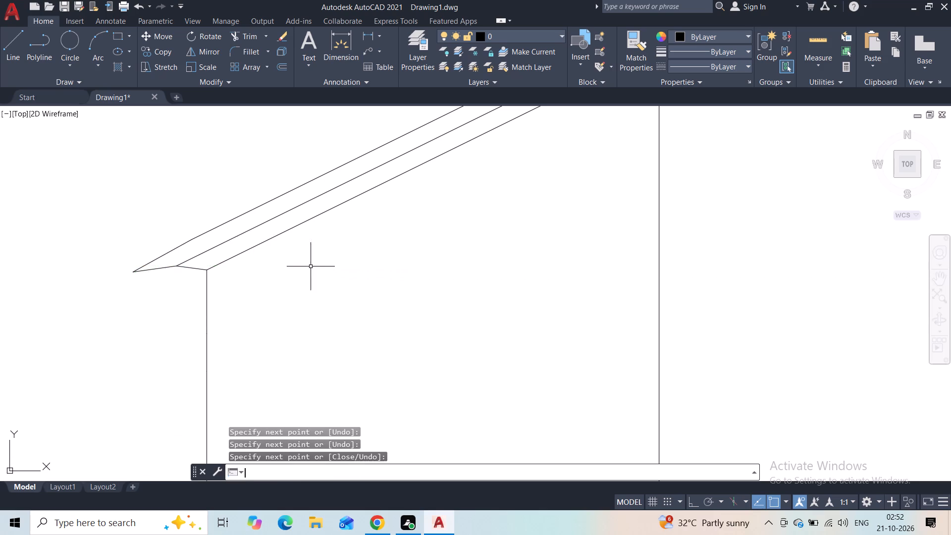
Draw a line about 1'-2" beyond the left roof outer line's upper end and back to the middle line's extended tip.
{"action": "middle_click_drag", "start_coordinate": [330, 265], "coordinate": [91, 417]}
{"action": "scroll", "coordinate": [234, 280], "scroll_direction": "down", "scroll_amount": 1}
{"action": "key", "text": "space"}
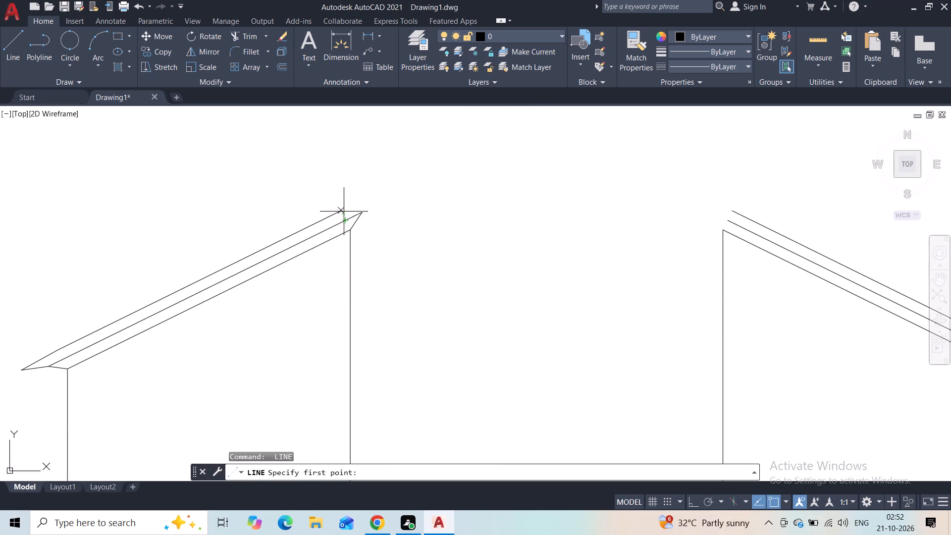
{"action": "left_click", "coordinate": [344, 212]}
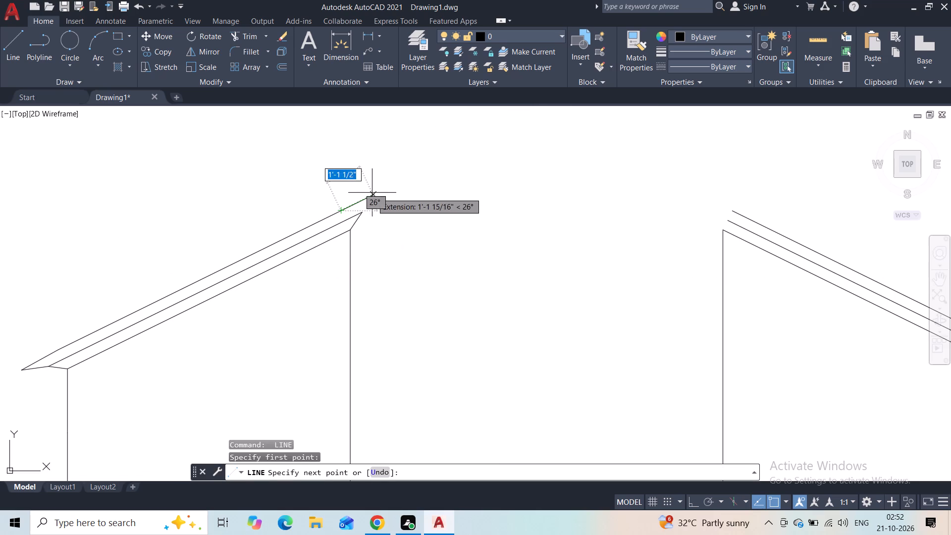
{"action": "left_click", "coordinate": [372, 193]}
{"action": "left_click", "coordinate": [364, 208]}
{"action": "key", "text": "Escape"}
Extend the right roof's middle line past its upper end with a line, connecting back to the slope's top corner.
{"action": "middle_click_drag", "start_coordinate": [379, 249], "coordinate": [205, 278]}
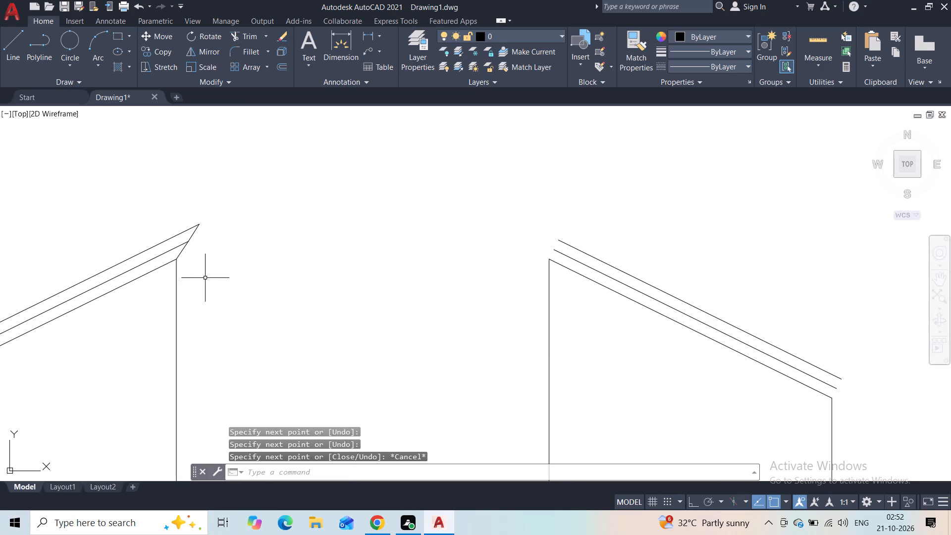
{"action": "key", "text": "space"}
{"action": "scroll", "coordinate": [540, 244], "scroll_direction": "up", "scroll_amount": 1}
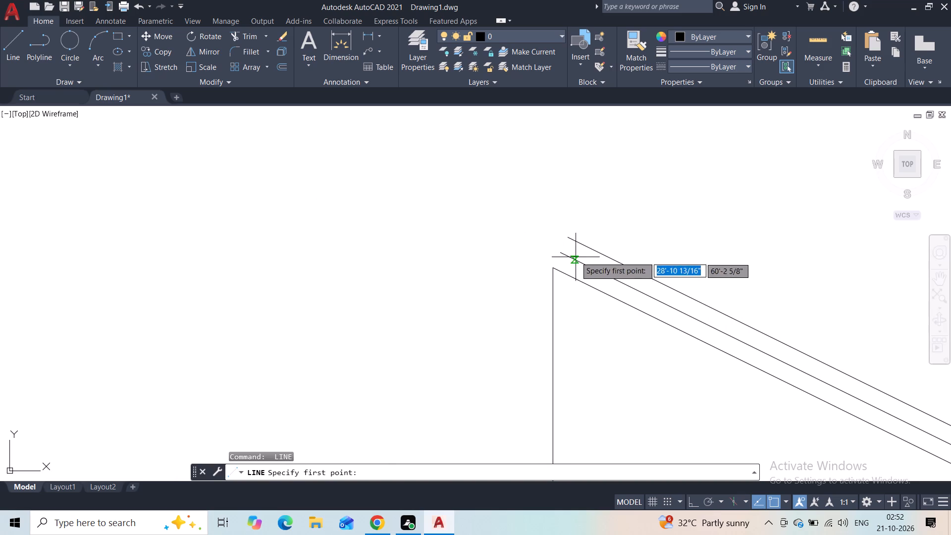
{"action": "left_click", "coordinate": [565, 253]}
{"action": "left_click", "coordinate": [524, 236]}
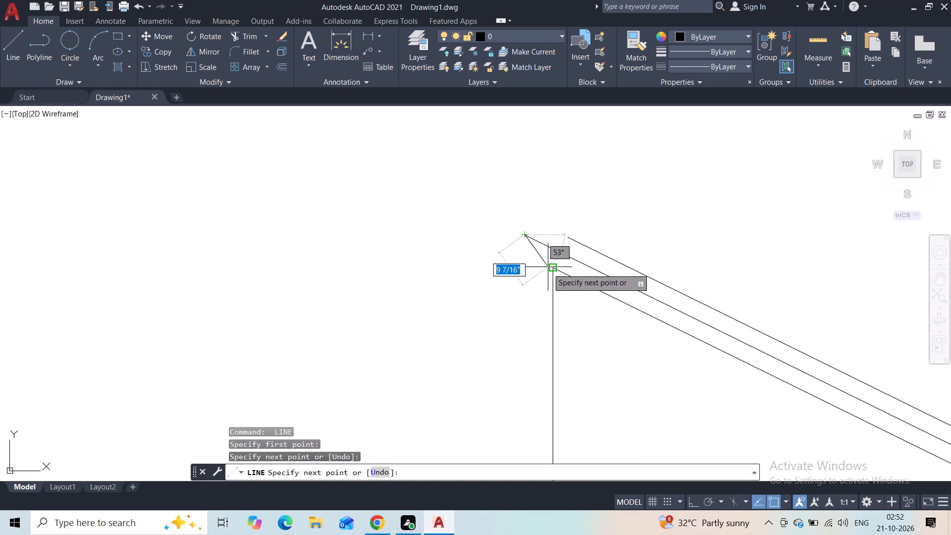
{"action": "left_click", "coordinate": [550, 272]}
{"action": "key", "text": "space"}
Extend the right roof's outer line past its upper end with a line, connecting back to the middle line's extended tip.
{"action": "key", "text": "space"}
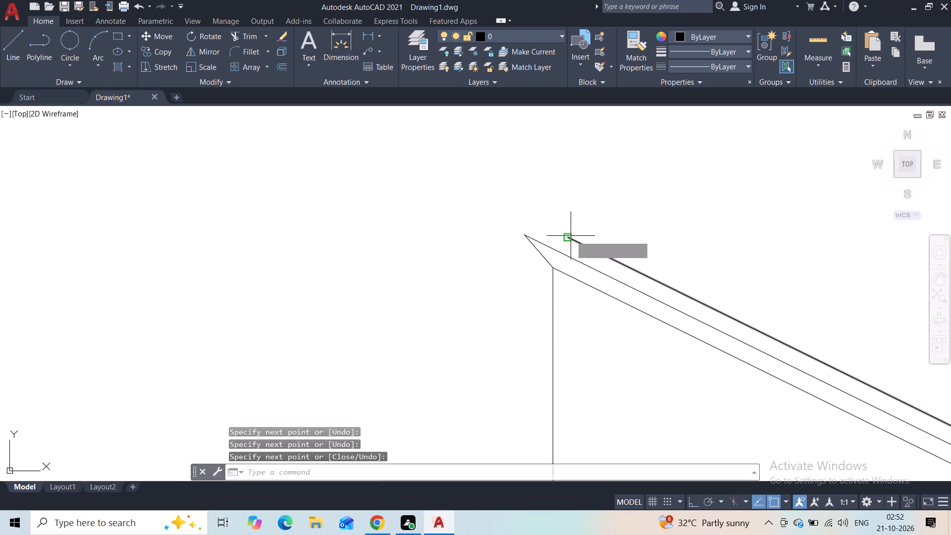
{"action": "left_click", "coordinate": [569, 239]}
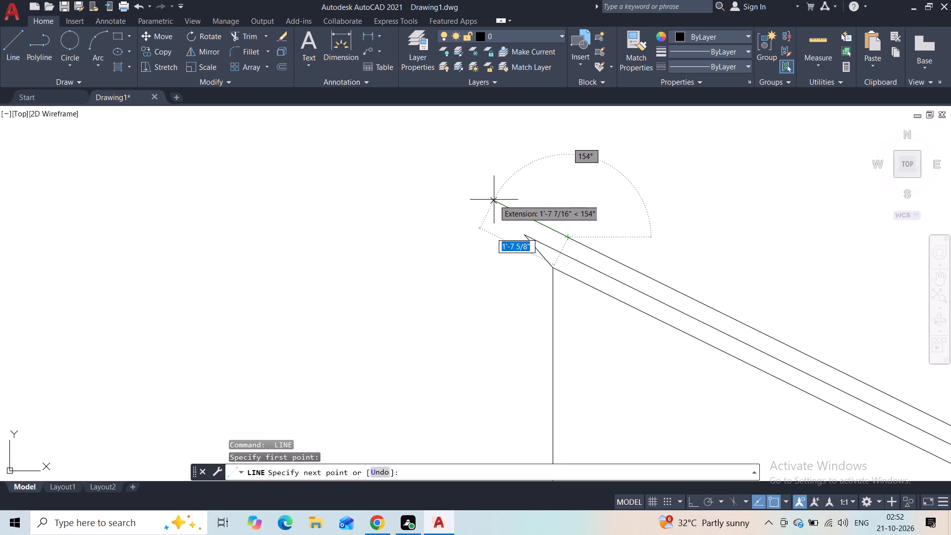
{"action": "left_click", "coordinate": [503, 205]}
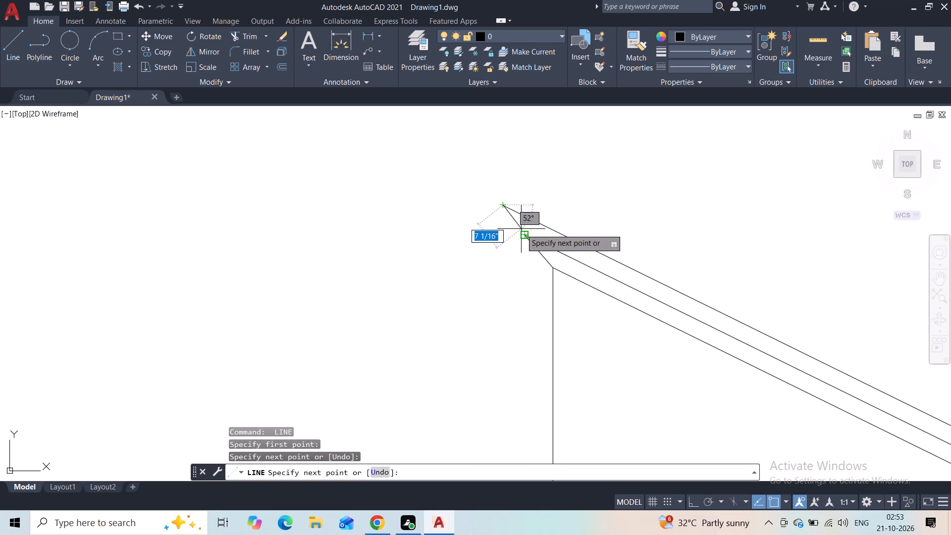
{"action": "left_click", "coordinate": [522, 231]}
{"action": "middle_click_drag", "start_coordinate": [578, 311], "coordinate": [442, 237]}
{"action": "key", "text": "space"}
Draw a line about 9" beyond the right roof middle line's lower end and back to the slope's lower corner.
{"action": "middle_click_drag", "start_coordinate": [492, 291], "coordinate": [447, 276]}
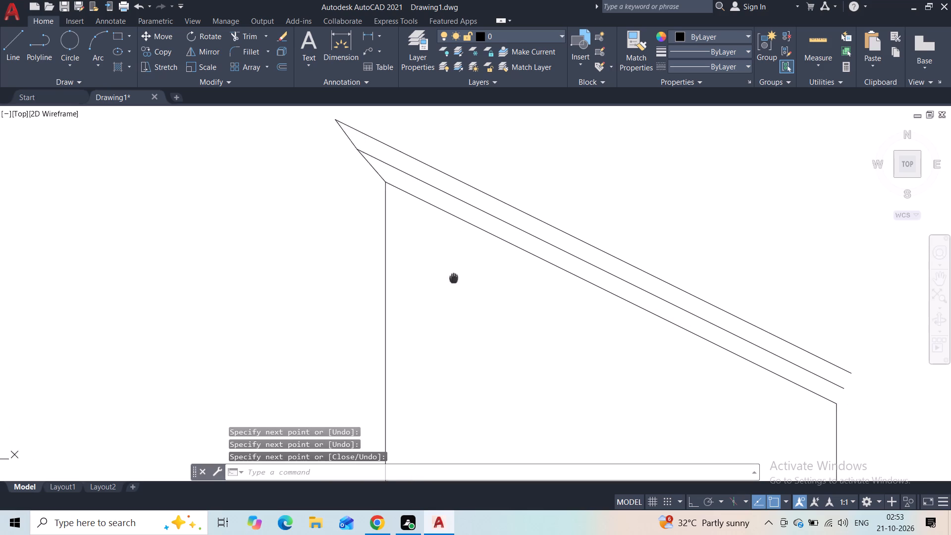
{"action": "middle_click_drag", "start_coordinate": [447, 276], "coordinate": [419, 275]}
{"action": "scroll", "coordinate": [460, 298], "scroll_direction": "down", "scroll_amount": 1}
{"action": "middle_click_drag", "start_coordinate": [491, 305], "coordinate": [253, 213]}
{"action": "key", "text": "space"}
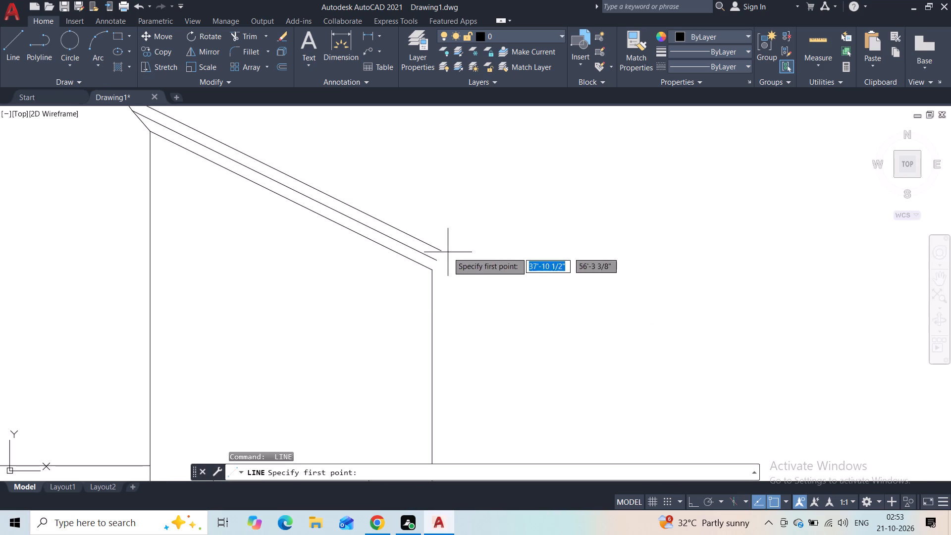
{"action": "left_click", "coordinate": [436, 259]}
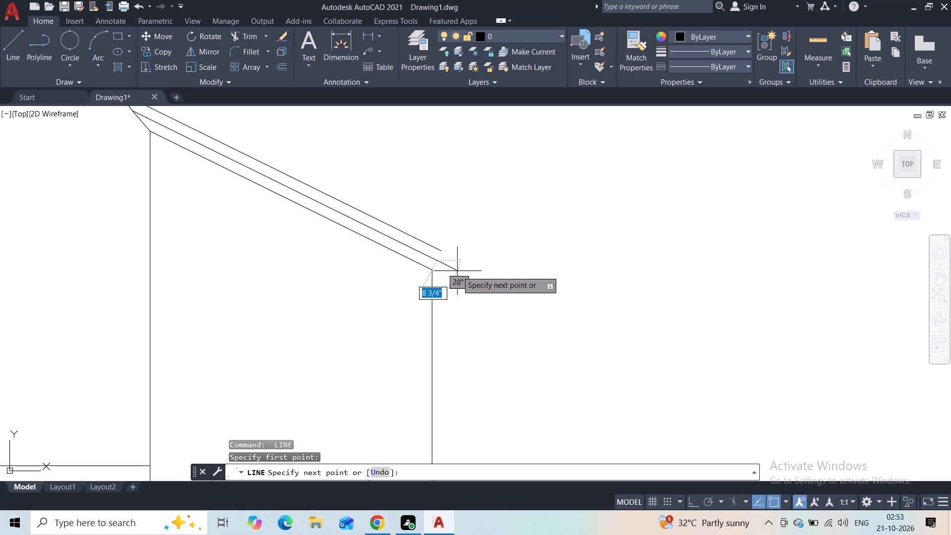
{"action": "left_click", "coordinate": [457, 271]}
{"action": "left_click", "coordinate": [433, 267]}
{"action": "key", "text": "Escape"}
Draw a line about 1'-4" beyond the right roof outer line's lower end and back to the middle line's extended tip.
{"action": "key", "text": "space"}
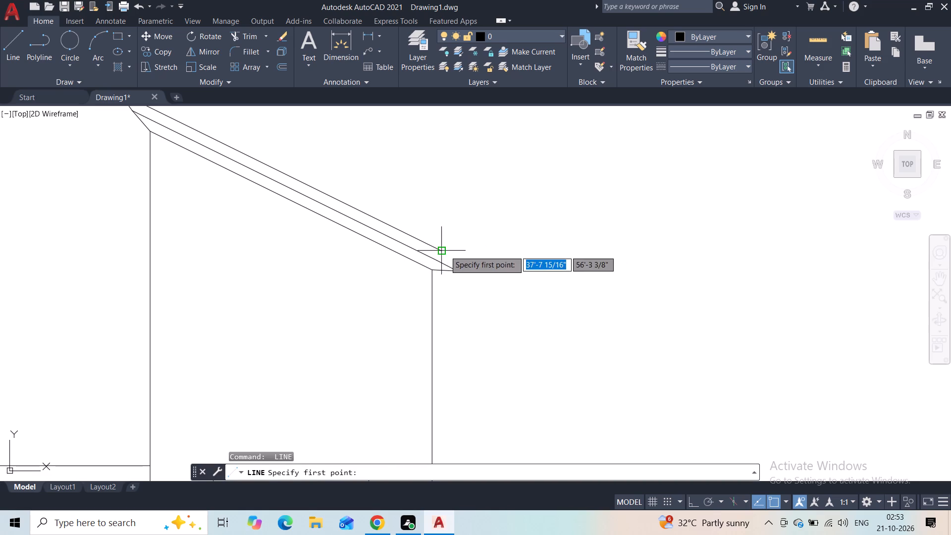
{"action": "left_click", "coordinate": [445, 251]}
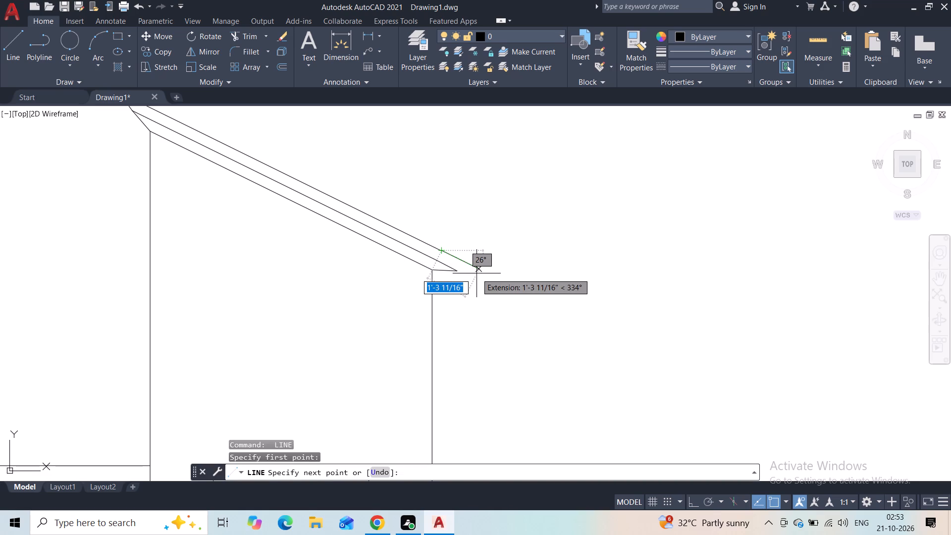
{"action": "left_click", "coordinate": [477, 275]}
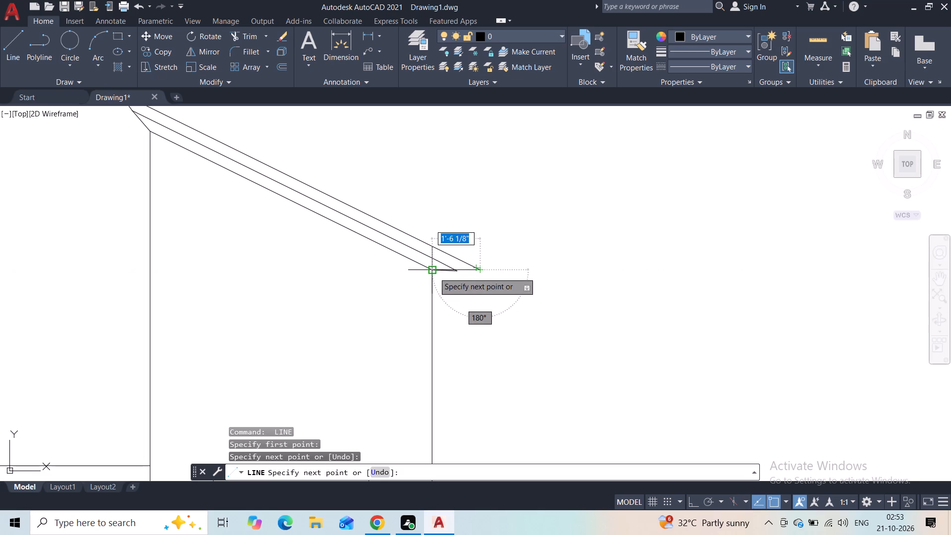
{"action": "left_click", "coordinate": [458, 275]}
{"action": "key", "text": "Escape"}
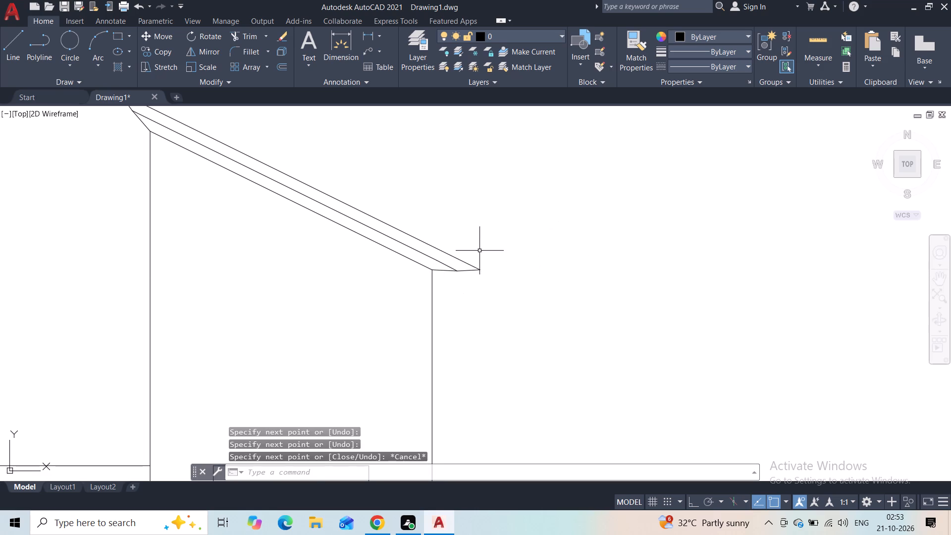
{"action": "scroll", "coordinate": [479, 255], "scroll_direction": "down", "scroll_amount": 3}
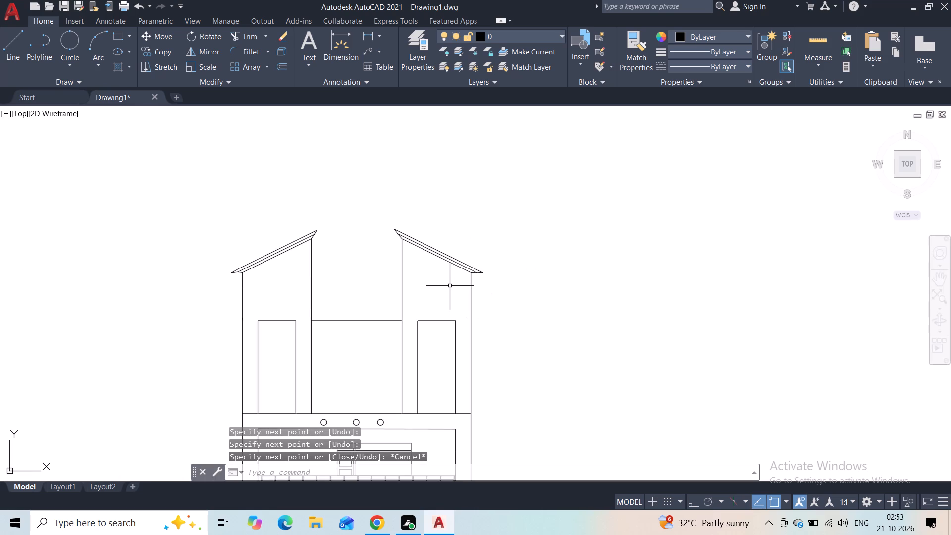
Draw a two-point circle about 2'-11" in diameter on the left tower, between the tall window and the sloping roof.
{"action": "left_click", "coordinate": [74, 70]}
{"action": "left_click", "coordinate": [97, 146]}
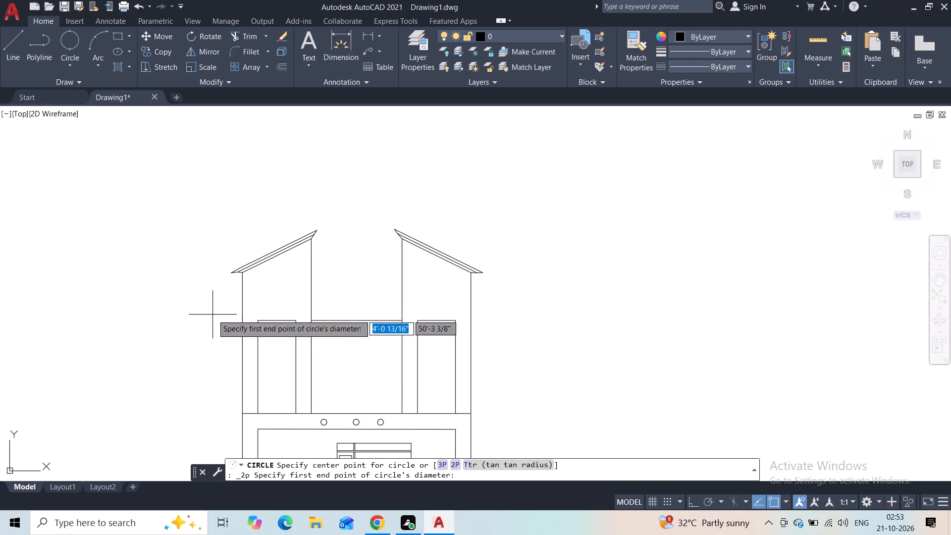
{"action": "scroll", "coordinate": [199, 301], "scroll_direction": "up", "scroll_amount": 1}
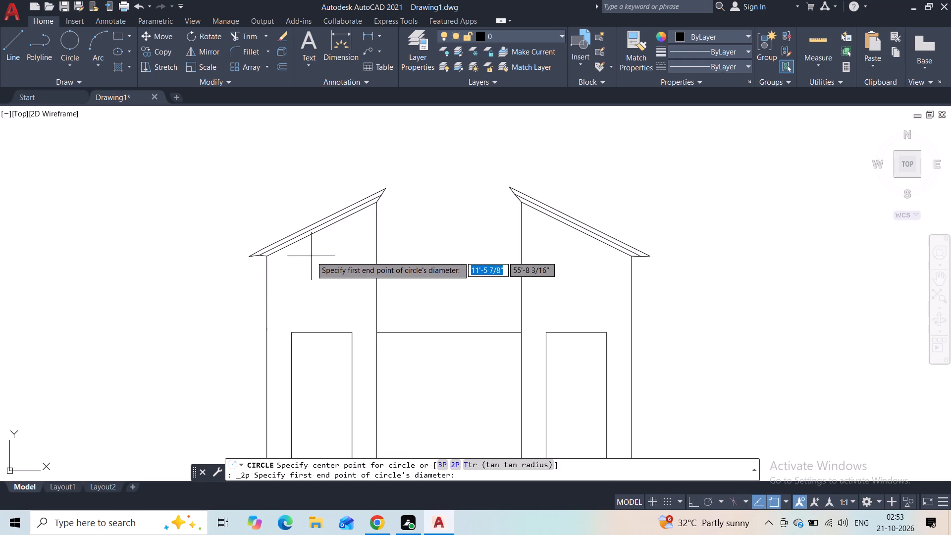
{"action": "left_click", "coordinate": [311, 256]}
{"action": "left_click", "coordinate": [331, 286]}
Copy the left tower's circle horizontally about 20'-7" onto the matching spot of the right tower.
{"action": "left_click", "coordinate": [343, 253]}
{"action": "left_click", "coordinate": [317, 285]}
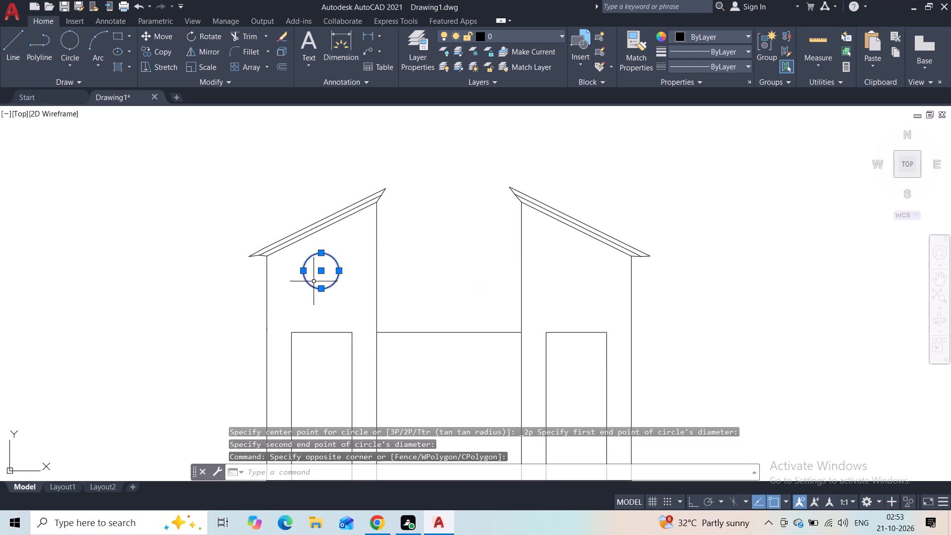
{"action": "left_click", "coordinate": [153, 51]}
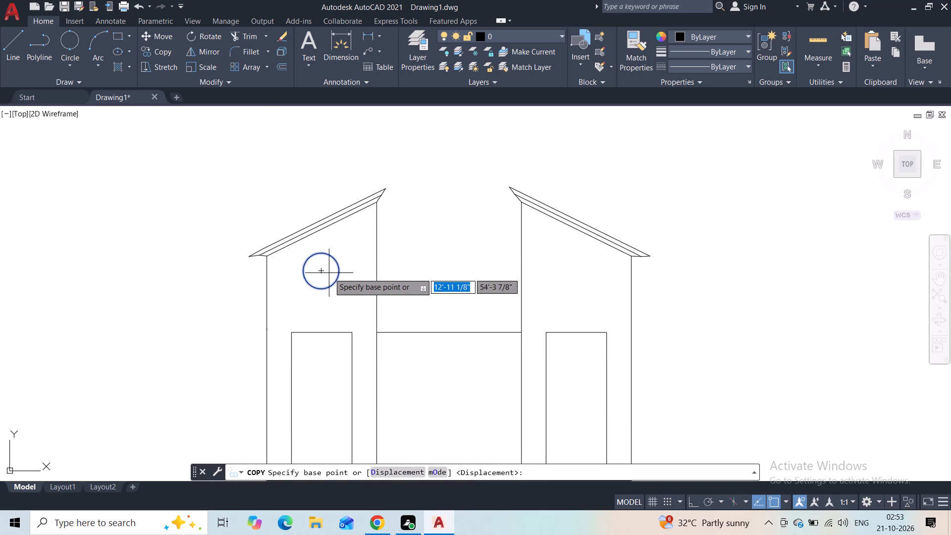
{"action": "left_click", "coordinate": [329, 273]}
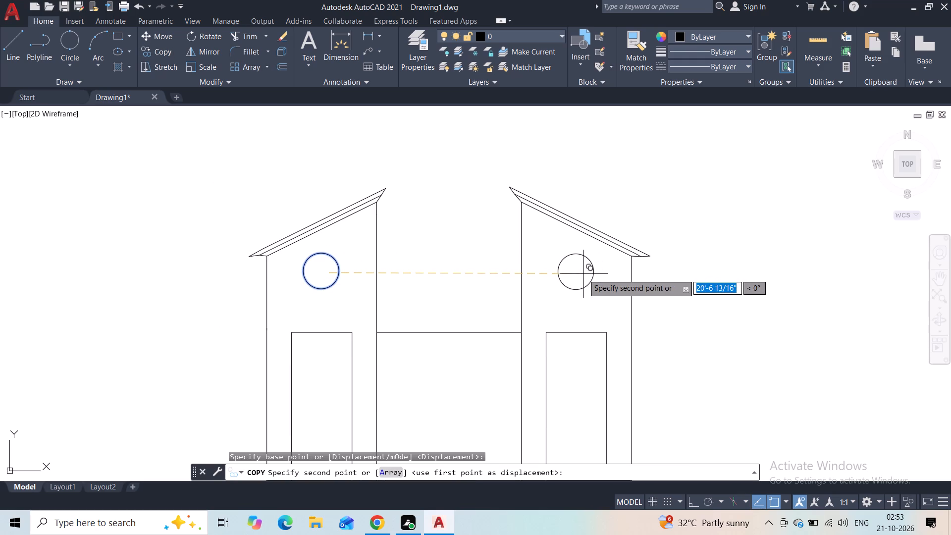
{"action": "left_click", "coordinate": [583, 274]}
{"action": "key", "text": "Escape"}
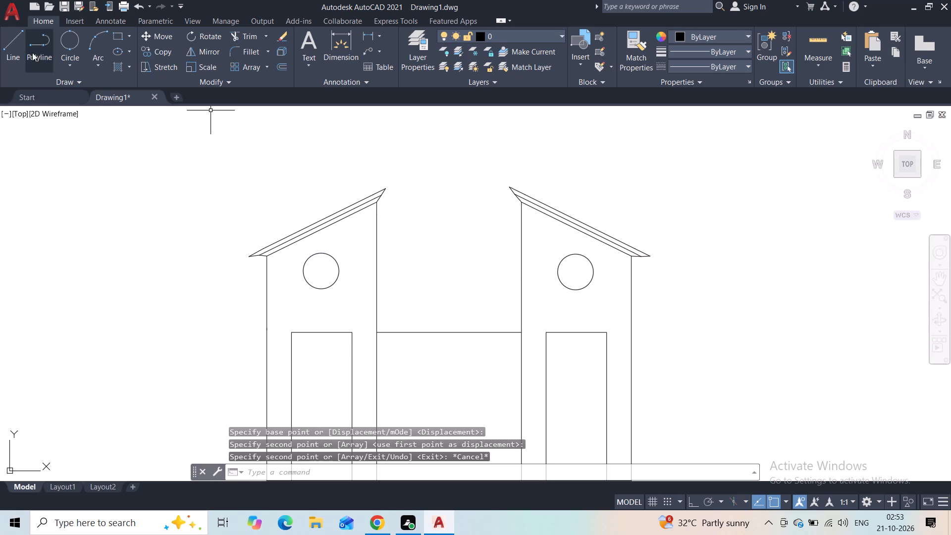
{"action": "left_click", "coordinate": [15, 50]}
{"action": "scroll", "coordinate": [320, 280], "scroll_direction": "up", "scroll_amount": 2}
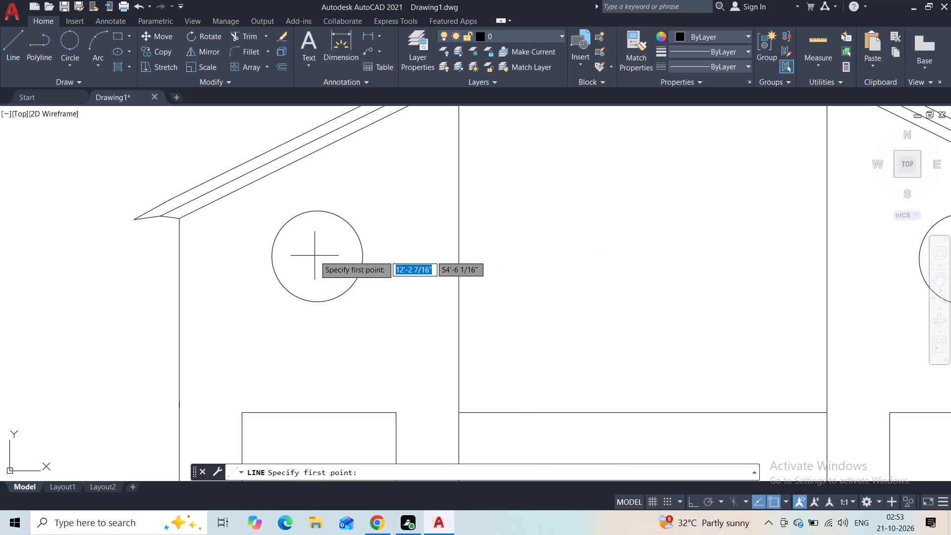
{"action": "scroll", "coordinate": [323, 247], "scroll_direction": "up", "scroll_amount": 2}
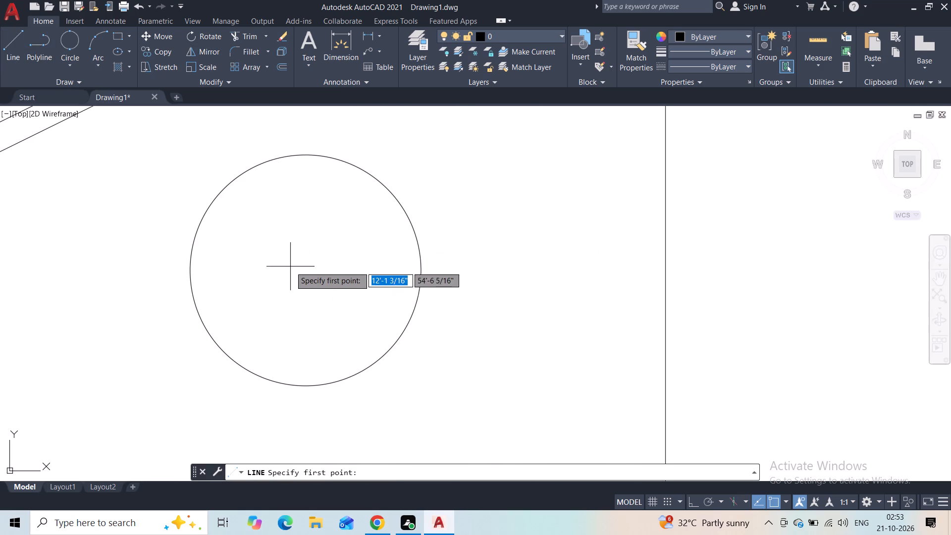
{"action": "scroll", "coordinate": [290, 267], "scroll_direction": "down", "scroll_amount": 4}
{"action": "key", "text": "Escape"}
Draw lines from the centre of the left tower's circle to its top and left quadrant points.
{"action": "key", "text": "space"}
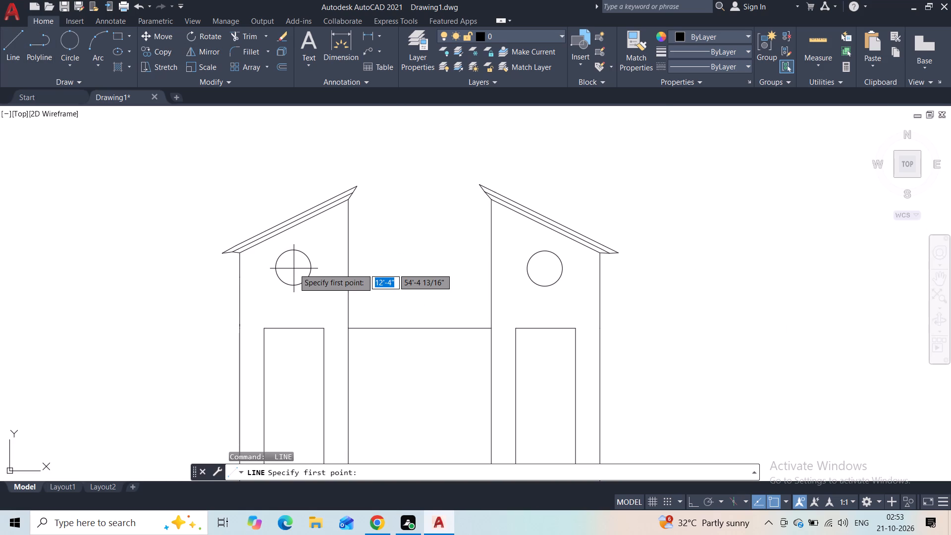
{"action": "left_click", "coordinate": [292, 266]}
{"action": "left_click", "coordinate": [292, 253]}
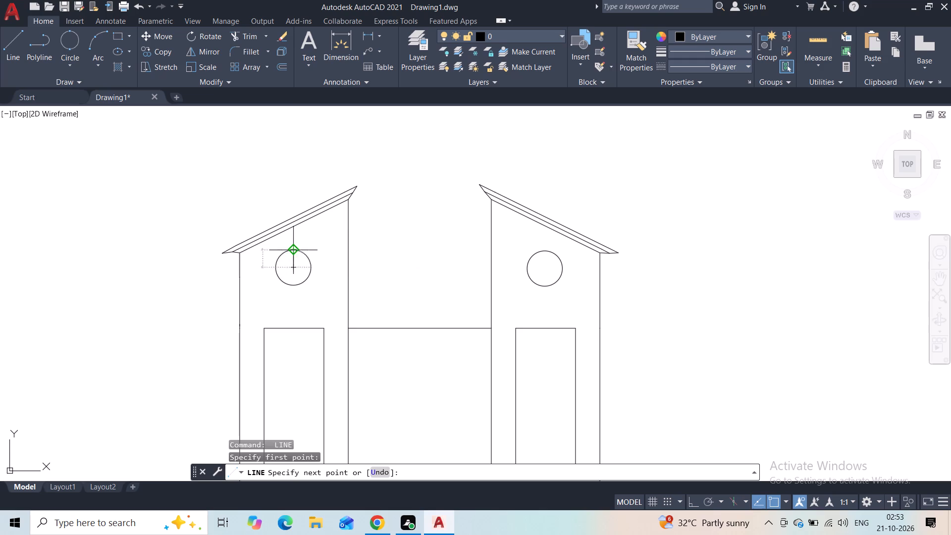
{"action": "key", "text": "space"}
{"action": "left_click", "coordinate": [292, 266]}
{"action": "scroll", "coordinate": [292, 279], "scroll_direction": "up", "scroll_amount": 3}
{"action": "key", "text": "space"}
{"action": "key", "text": "space"}
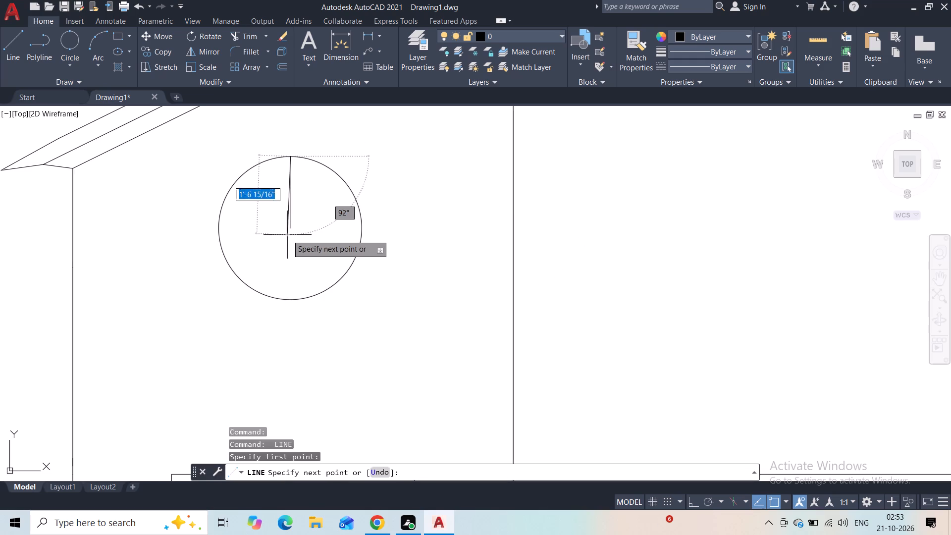
{"action": "key", "text": "Escape"}
{"action": "key", "text": "space"}
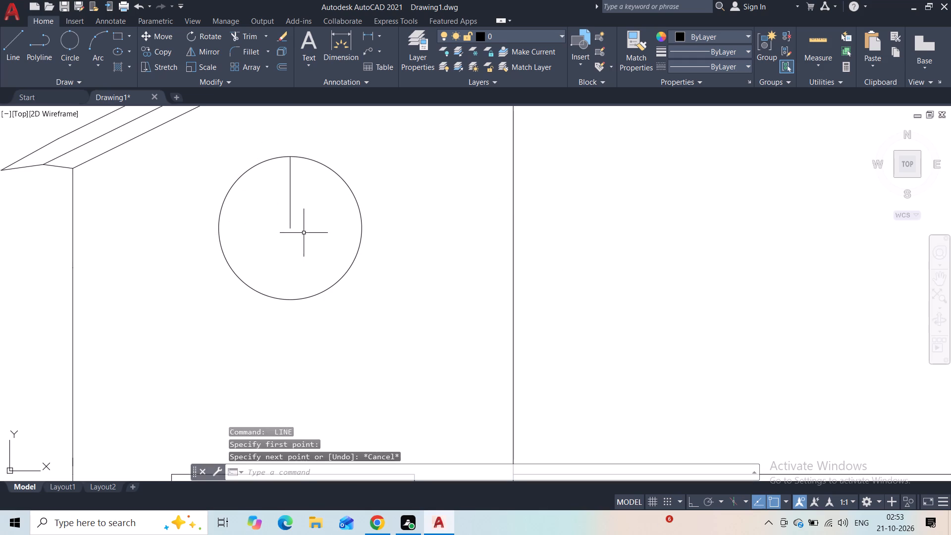
{"action": "left_click", "coordinate": [290, 228]}
{"action": "left_click", "coordinate": [215, 231]}
{"action": "key", "text": "space"}
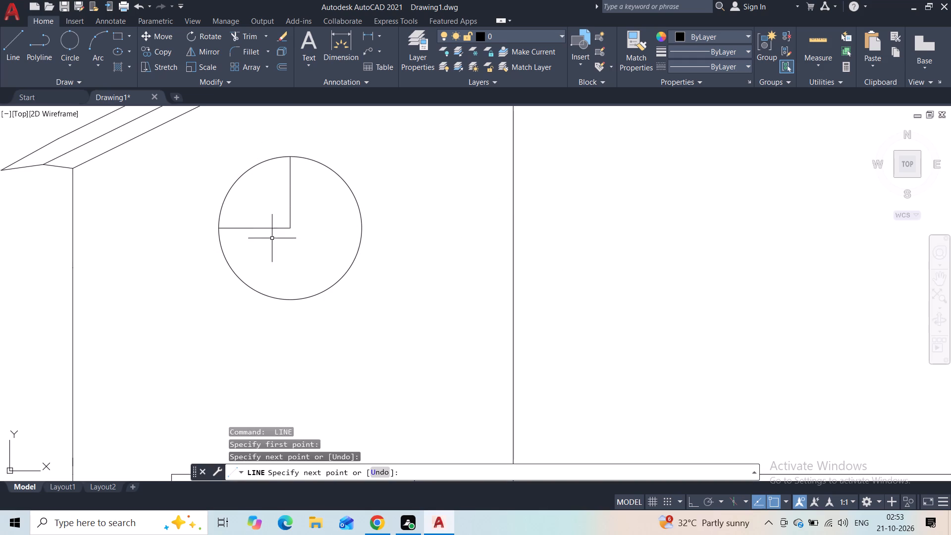
Draw lines from the centre of the left tower's circle to its bottom and right quadrant points.
{"action": "key", "text": "space"}
{"action": "left_click", "coordinate": [288, 227]}
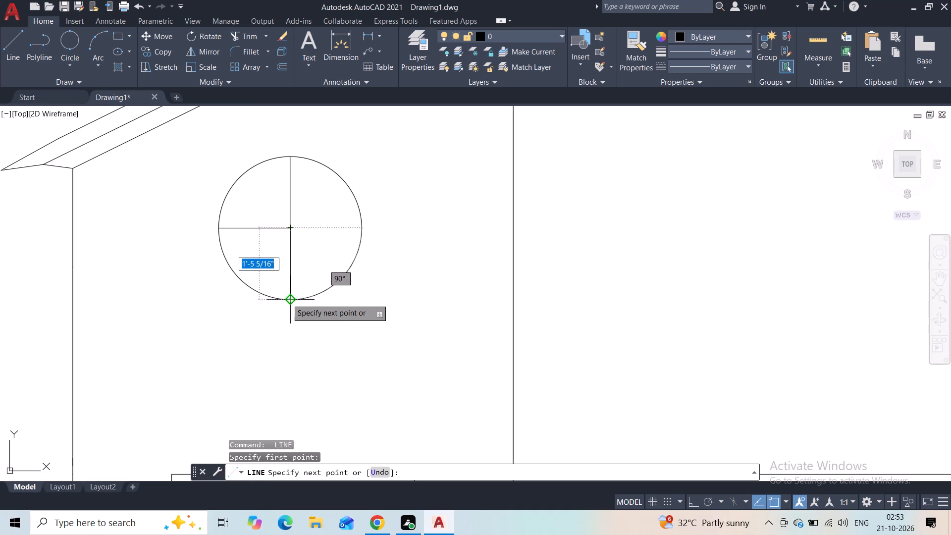
{"action": "left_click", "coordinate": [287, 299]}
{"action": "key", "text": "space"}
{"action": "key", "text": "space"}
{"action": "left_click", "coordinate": [291, 232]}
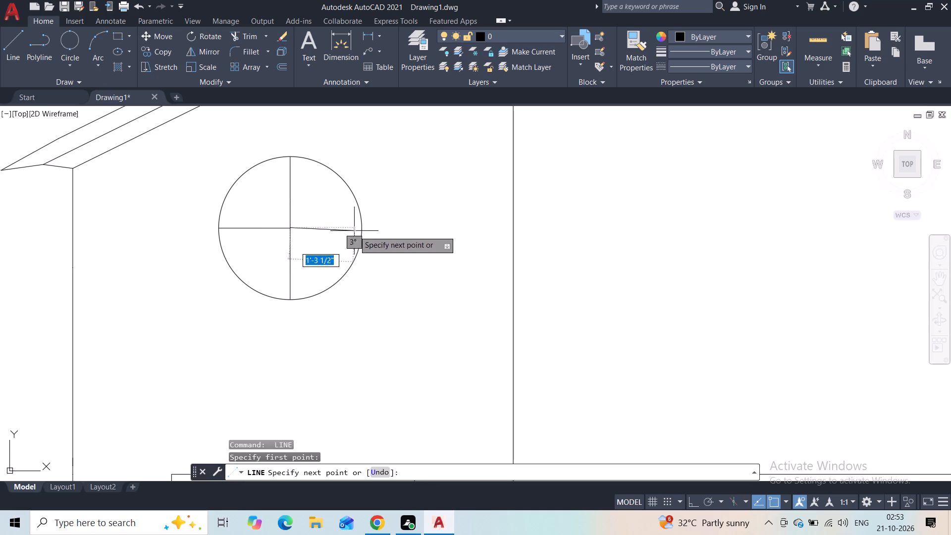
{"action": "left_click", "coordinate": [358, 231]}
{"action": "key", "text": "Escape"}
Offset the upper vertical line inside the left tower's circle by 1" to each side.
{"action": "scroll", "coordinate": [347, 213], "scroll_direction": "down", "scroll_amount": 1}
{"action": "left_click", "coordinate": [336, 214]}
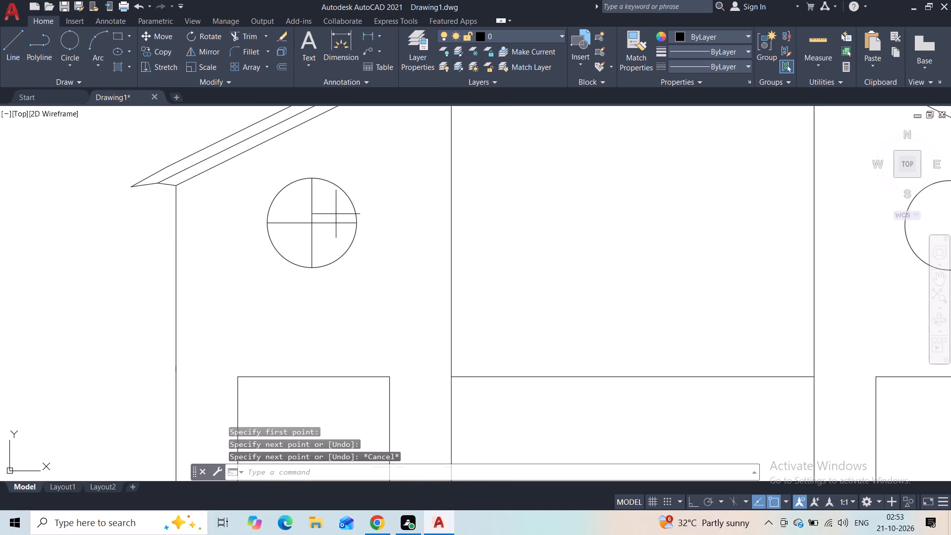
{"action": "left_click", "coordinate": [321, 239]}
{"action": "left_click", "coordinate": [325, 212]}
{"action": "left_click", "coordinate": [306, 223]}
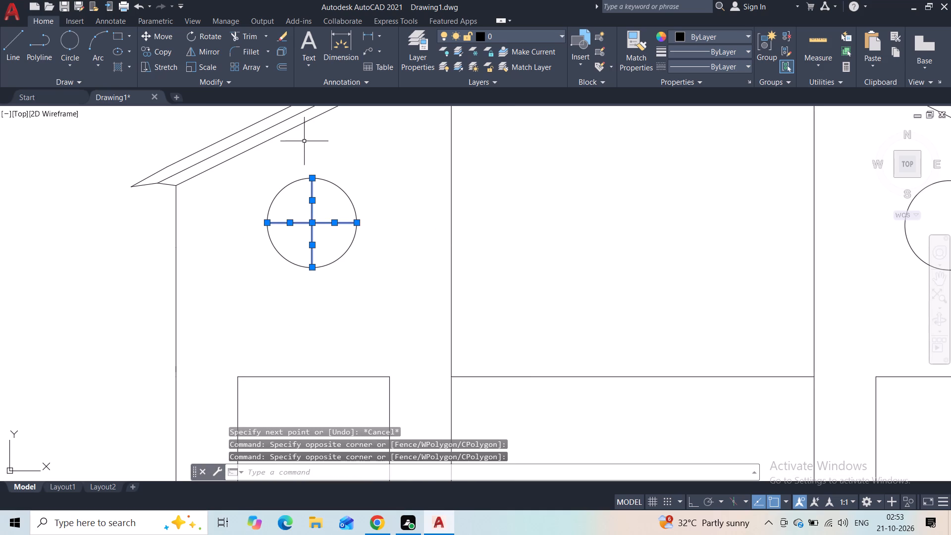
{"action": "left_click", "coordinate": [287, 66]}
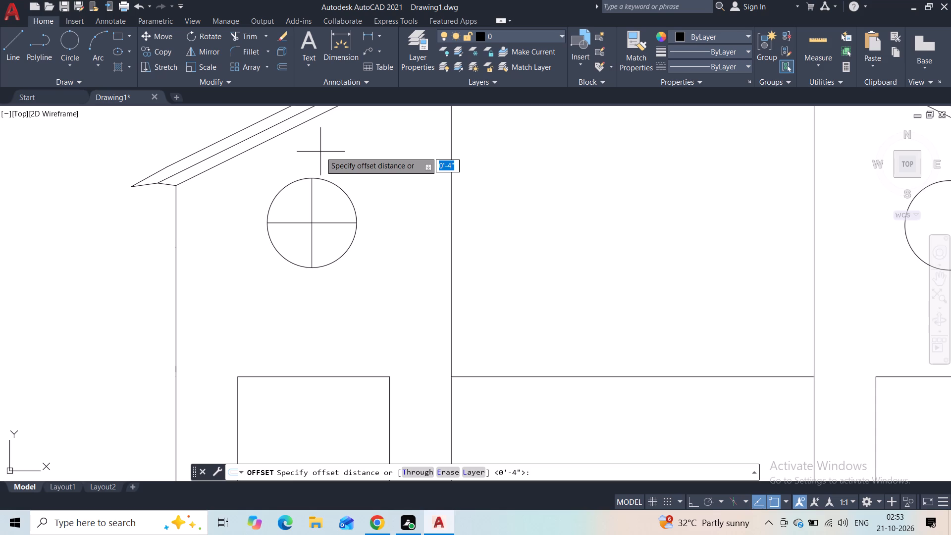
{"action": "type", "text": "1\""}
{"action": "key", "text": "Return"}
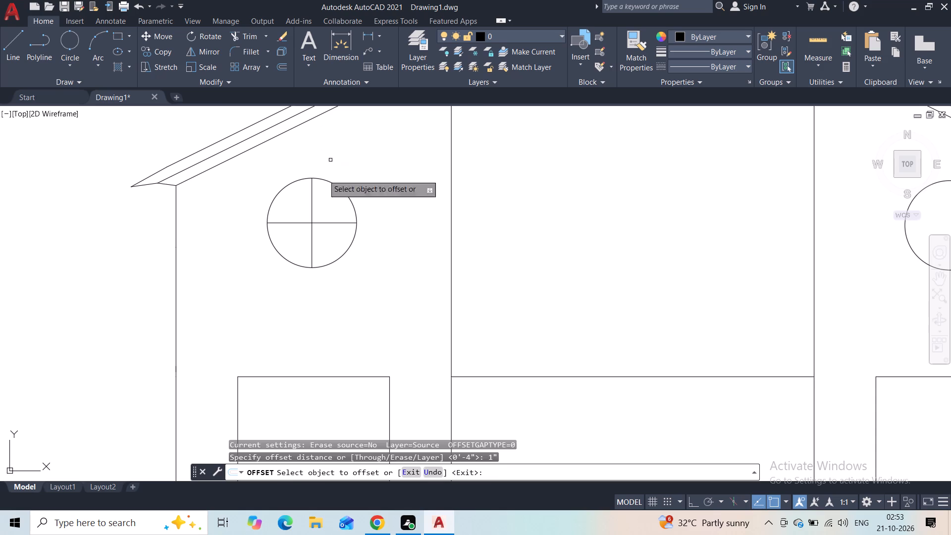
{"action": "left_click", "coordinate": [312, 204]}
{"action": "left_click", "coordinate": [300, 208]}
{"action": "left_click", "coordinate": [313, 205]}
{"action": "left_click", "coordinate": [325, 203]}
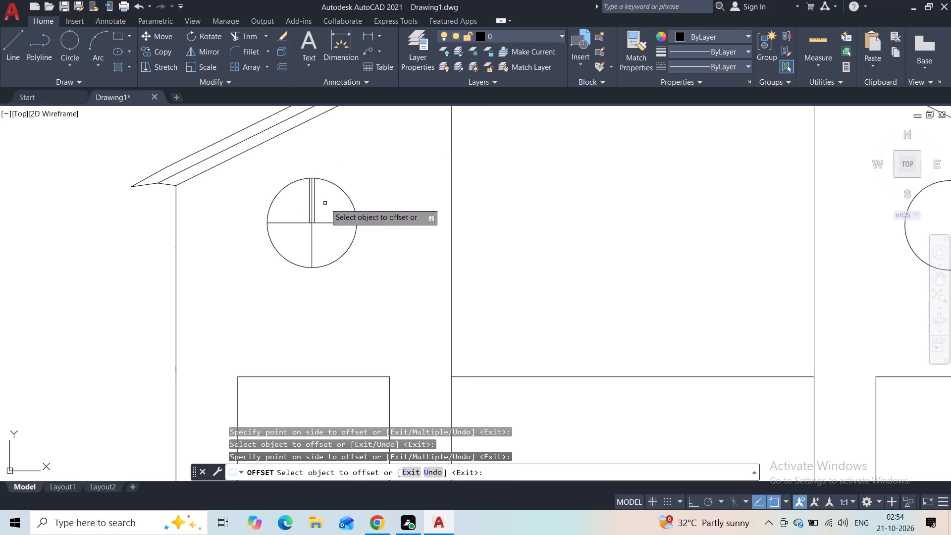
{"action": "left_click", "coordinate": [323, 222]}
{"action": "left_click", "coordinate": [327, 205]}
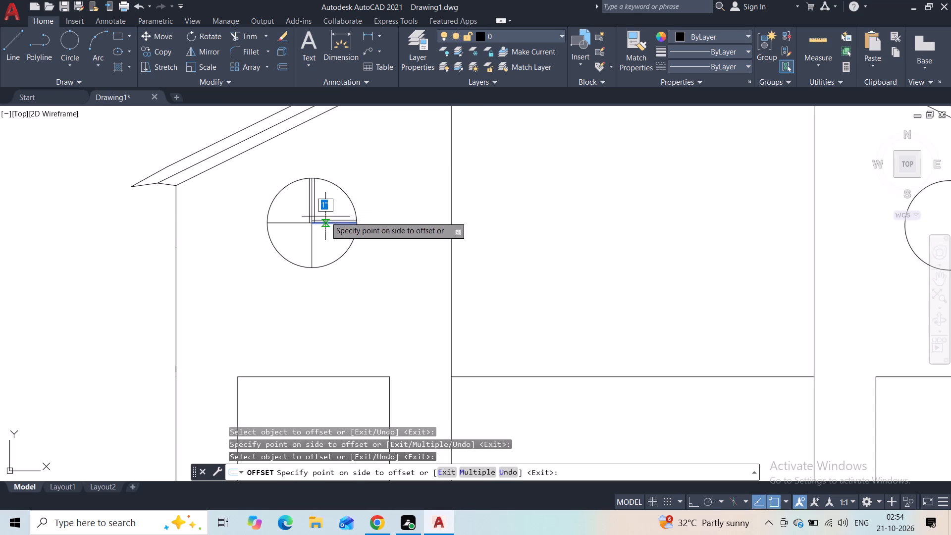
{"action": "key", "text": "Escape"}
Offset the horizontal line in the circle's right half by 1" above and below.
{"action": "scroll", "coordinate": [325, 216], "scroll_direction": "up", "scroll_amount": 2}
{"action": "left_click", "coordinate": [322, 234]}
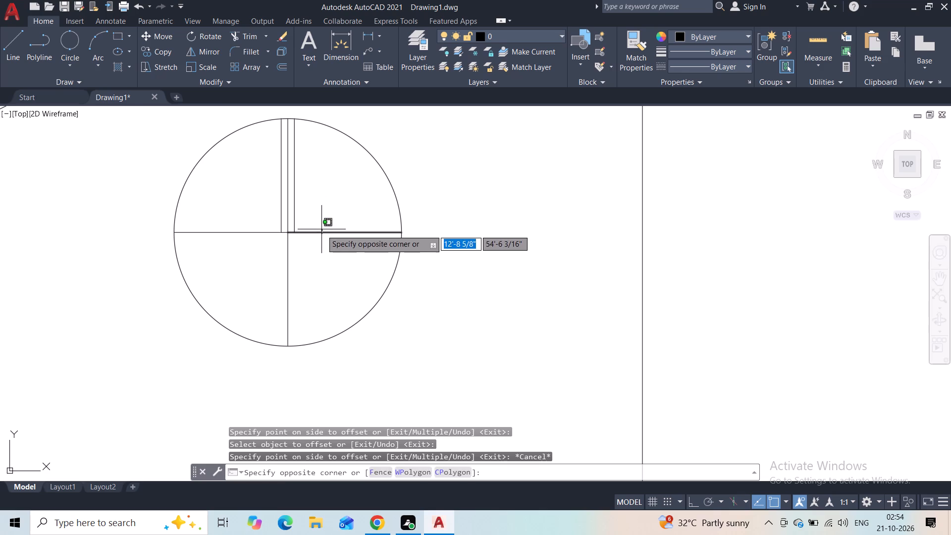
{"action": "left_click", "coordinate": [321, 232]}
{"action": "left_click", "coordinate": [281, 66]}
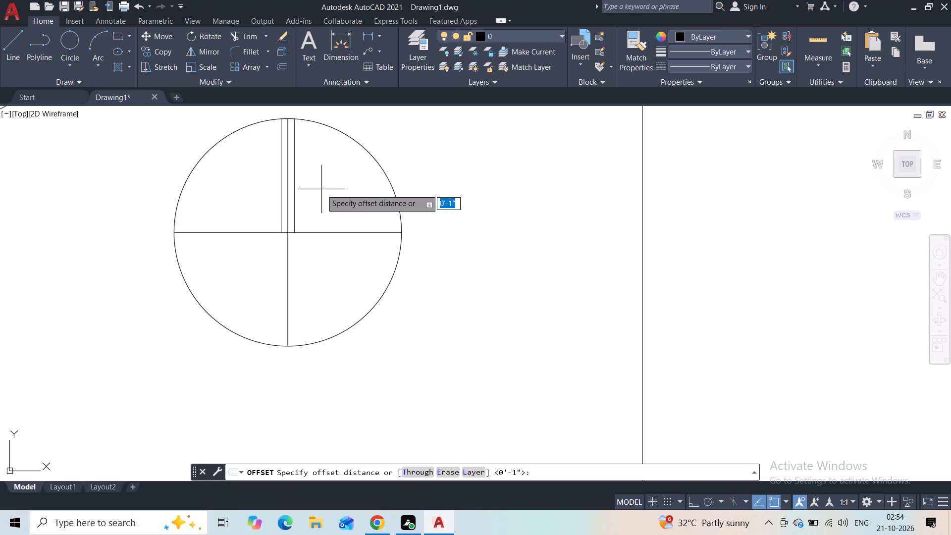
{"action": "type", "text": "1\""}
{"action": "key", "text": "Return"}
{"action": "left_click", "coordinate": [321, 189]}
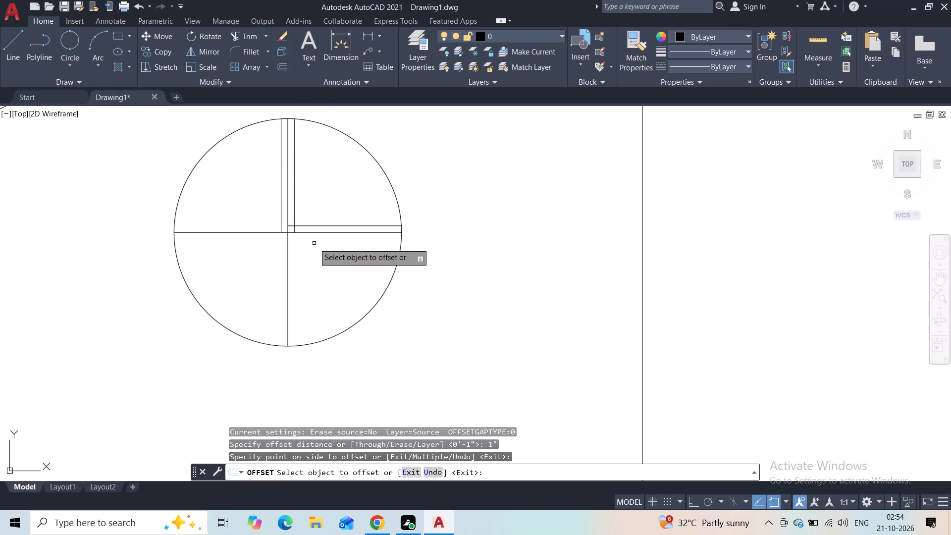
{"action": "left_click", "coordinate": [314, 233]}
{"action": "left_click", "coordinate": [309, 264]}
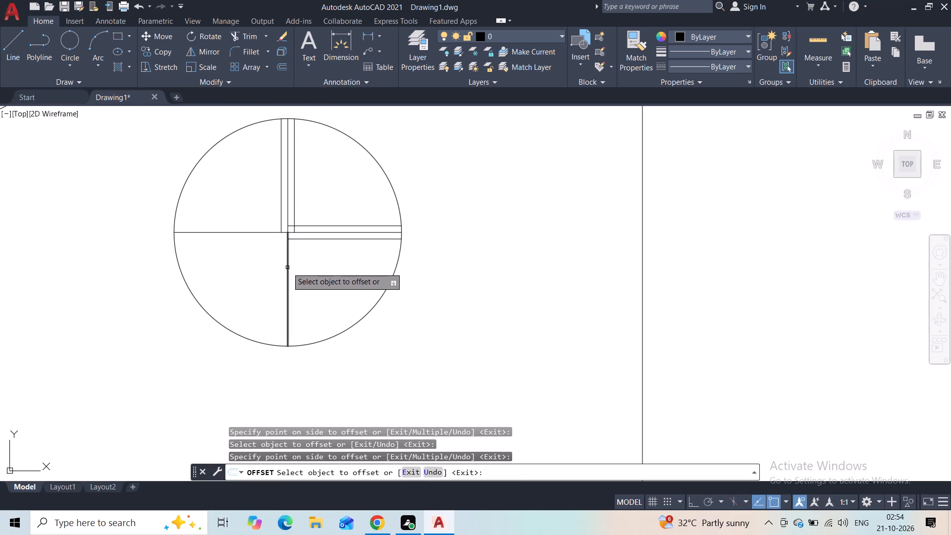
Offset the circle's lower vertical line and left horizontal line by 1" to both sides.
{"action": "left_click", "coordinate": [287, 267]}
{"action": "left_click", "coordinate": [304, 271]}
{"action": "left_click", "coordinate": [287, 283]}
{"action": "left_click", "coordinate": [276, 286]}
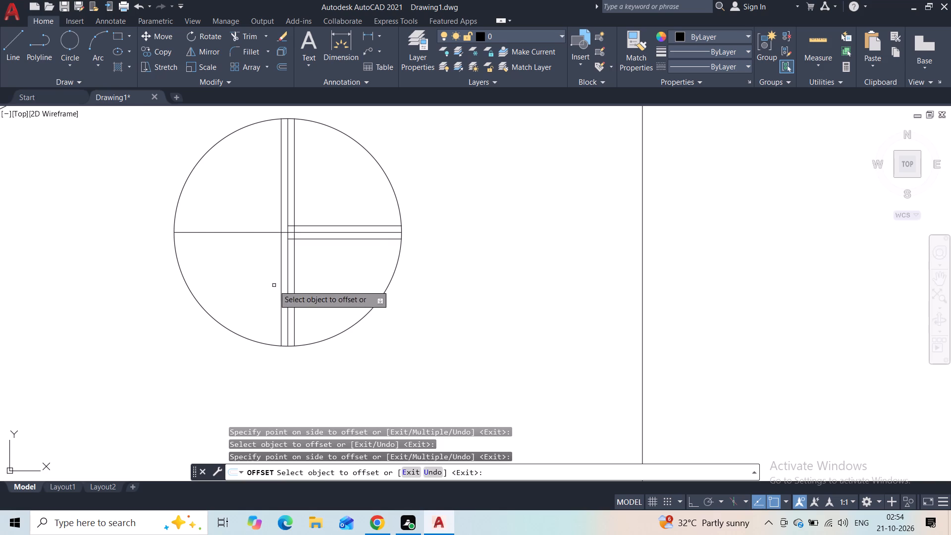
{"action": "left_click", "coordinate": [267, 233]}
{"action": "left_click", "coordinate": [266, 214]}
{"action": "left_click", "coordinate": [266, 230]}
{"action": "left_click", "coordinate": [266, 265]}
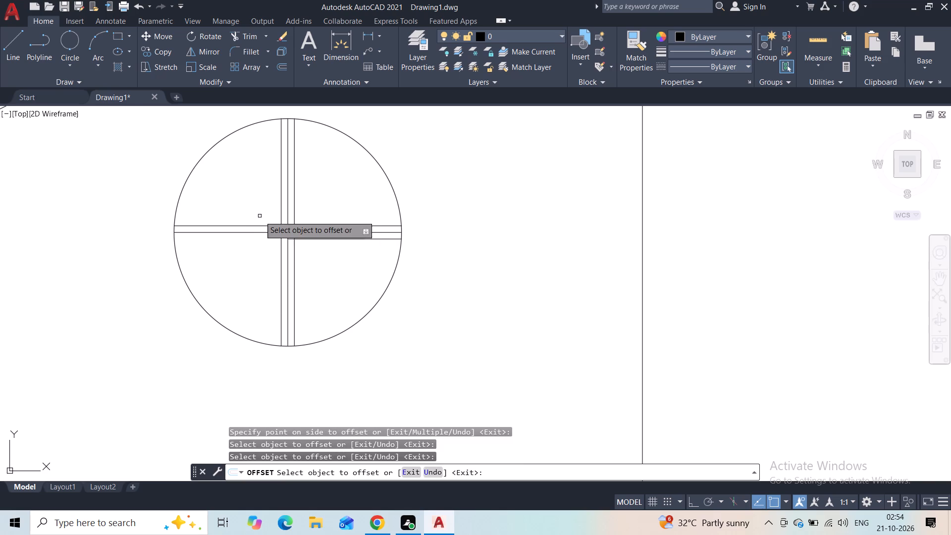
{"action": "left_click", "coordinate": [261, 234]}
{"action": "left_click", "coordinate": [257, 252]}
{"action": "key", "text": "Escape"}
Trim away the original centre lines of the circular window's cross, leaving only the offset pairs as glazing bars.
{"action": "left_click", "coordinate": [244, 27]}
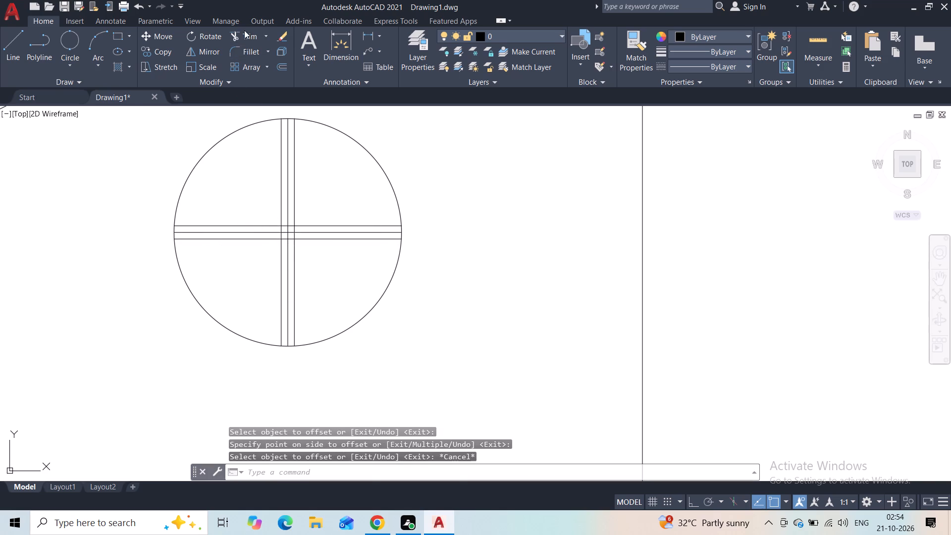
{"action": "left_click", "coordinate": [246, 33]}
{"action": "scroll", "coordinate": [280, 125], "scroll_direction": "up", "scroll_amount": 2}
{"action": "left_click_drag", "start_coordinate": [300, 170], "coordinate": [293, 193]}
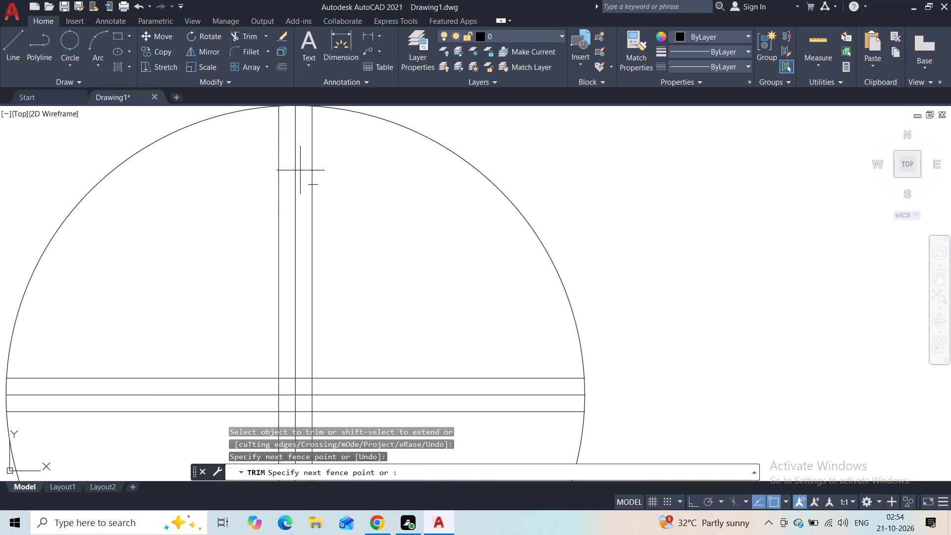
{"action": "left_click_drag", "start_coordinate": [293, 193], "coordinate": [288, 207]}
{"action": "scroll", "coordinate": [288, 209], "scroll_direction": "down", "scroll_amount": 1}
{"action": "middle_click_drag", "start_coordinate": [288, 215], "coordinate": [248, 73]}
{"action": "left_click_drag", "start_coordinate": [256, 181], "coordinate": [253, 186]}
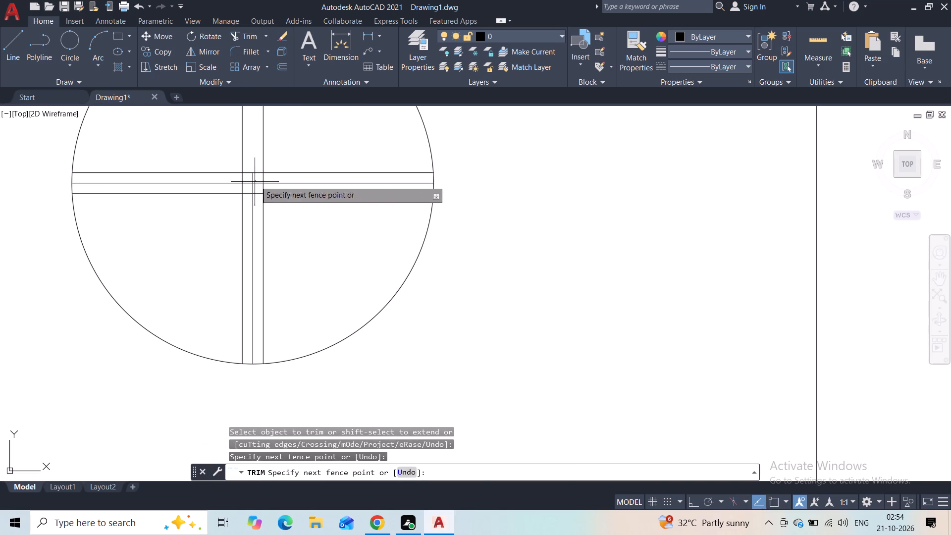
{"action": "left_click_drag", "start_coordinate": [253, 186], "coordinate": [251, 188]}
{"action": "left_click", "coordinate": [270, 183]}
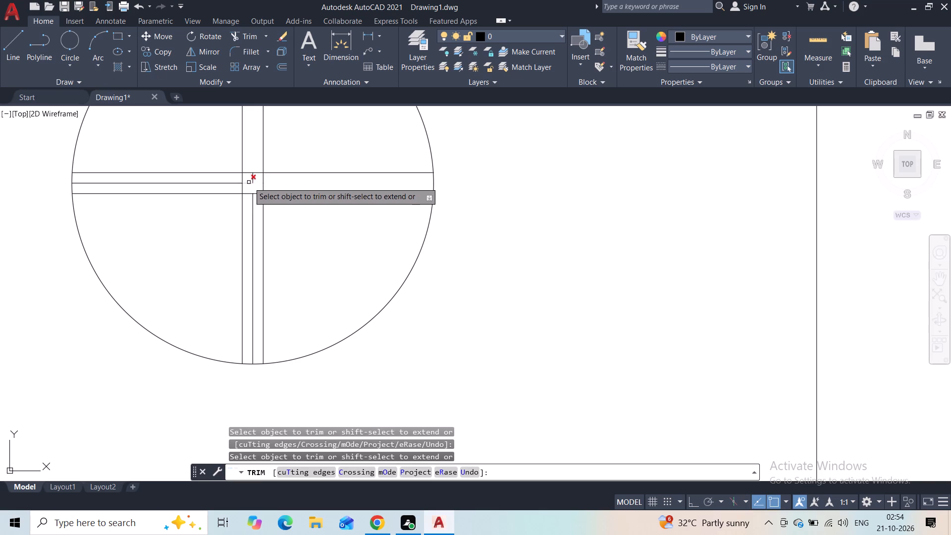
{"action": "left_click_drag", "start_coordinate": [254, 179], "coordinate": [245, 189]}
{"action": "left_click", "coordinate": [249, 182]}
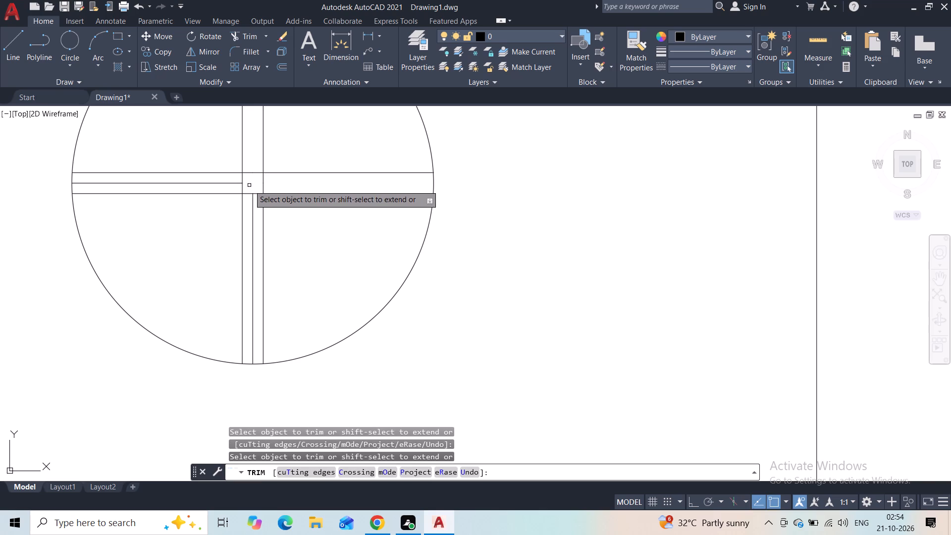
{"action": "left_click", "coordinate": [236, 182]}
{"action": "left_click", "coordinate": [253, 220]}
{"action": "key", "text": "Escape"}
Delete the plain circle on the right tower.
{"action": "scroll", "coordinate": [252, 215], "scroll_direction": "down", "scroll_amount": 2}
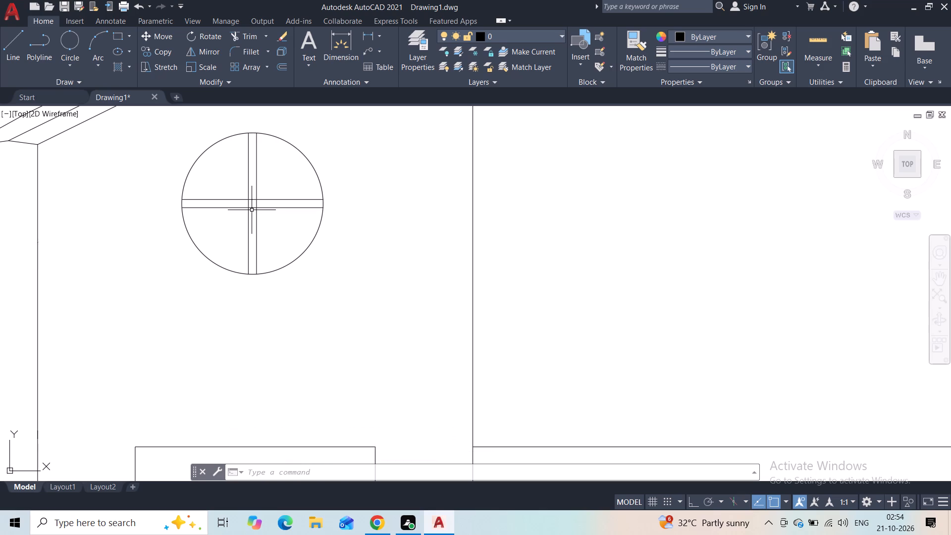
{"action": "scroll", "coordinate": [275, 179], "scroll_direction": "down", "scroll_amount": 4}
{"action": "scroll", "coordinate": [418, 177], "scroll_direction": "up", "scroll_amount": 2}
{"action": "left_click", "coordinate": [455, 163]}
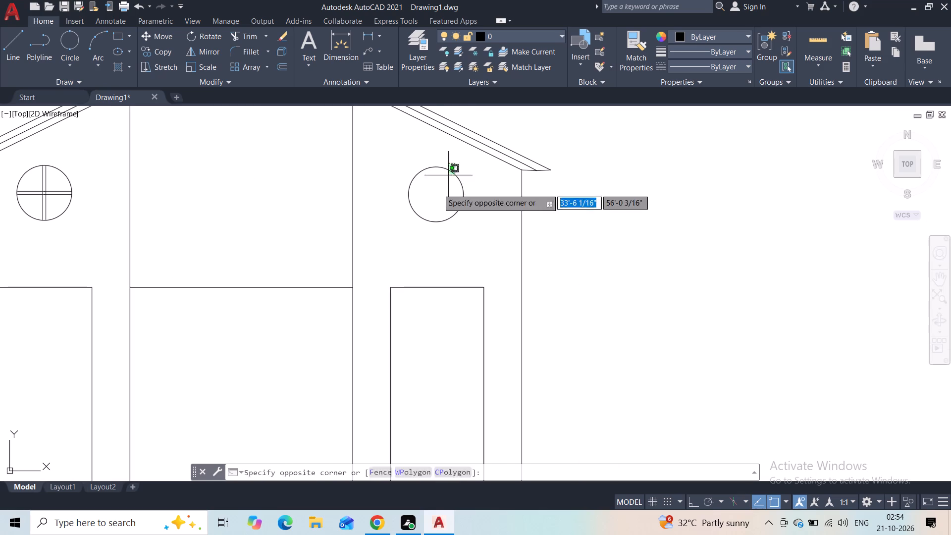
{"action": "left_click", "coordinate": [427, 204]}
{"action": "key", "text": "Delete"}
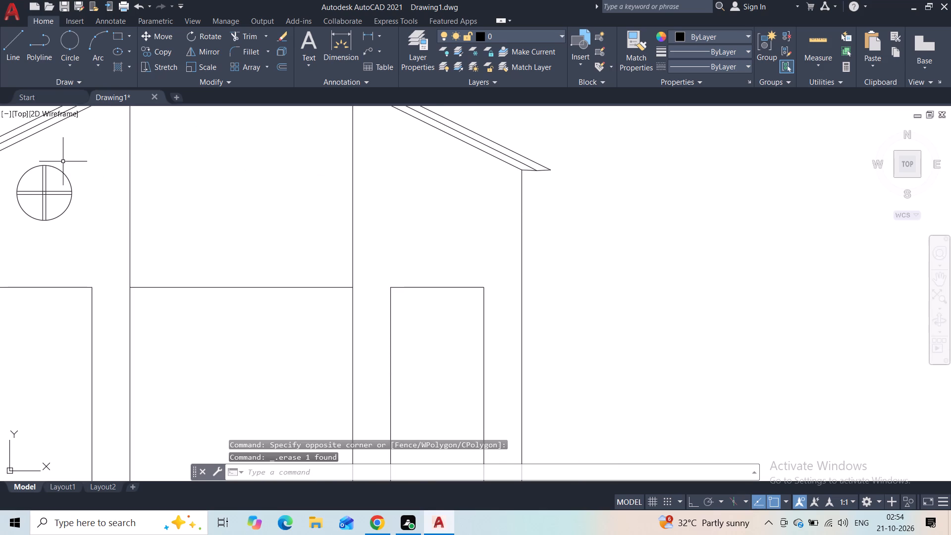
Copy the cross-barred circular window horizontally from the left tower to the right tower, about 20'-8" away.
{"action": "left_click_drag", "start_coordinate": [64, 162], "coordinate": [58, 167]}
{"action": "left_click", "coordinate": [19, 229]}
{"action": "left_click", "coordinate": [143, 51]}
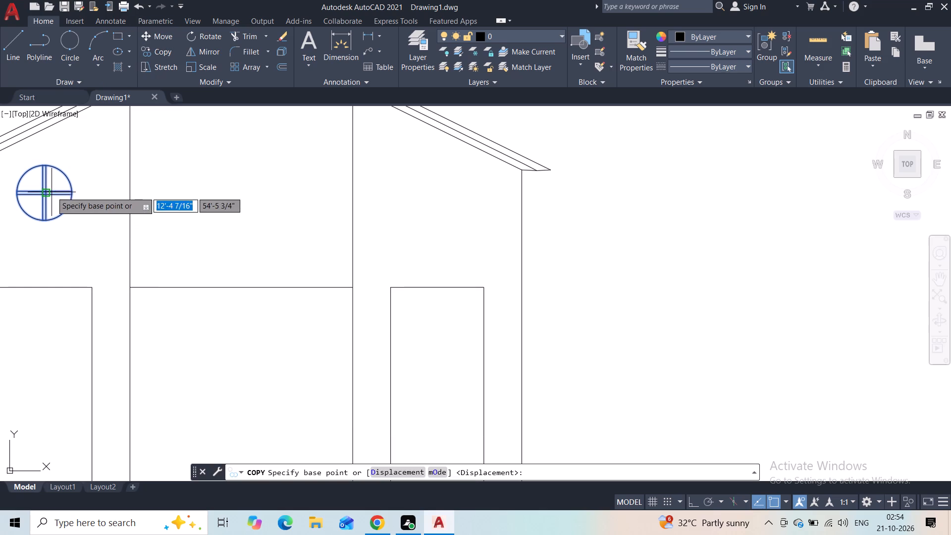
{"action": "left_click", "coordinate": [41, 196]}
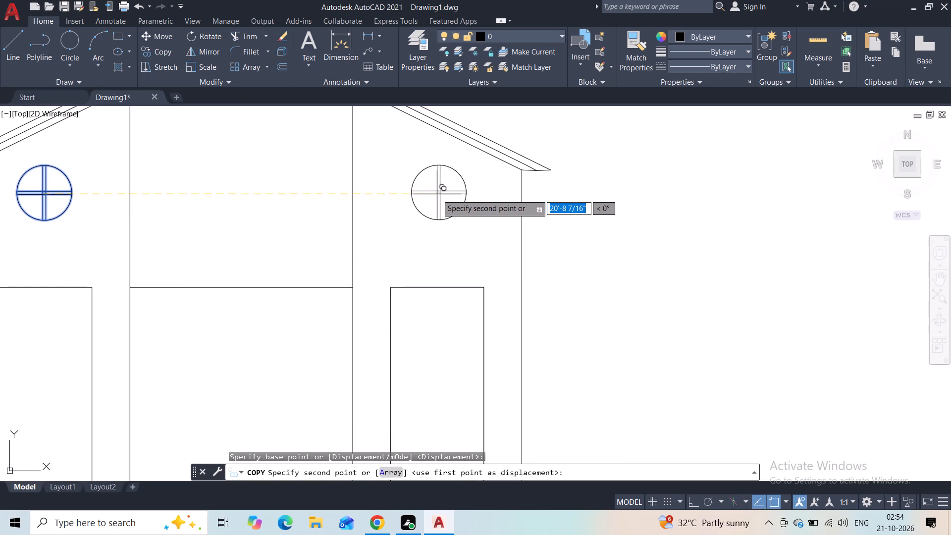
{"action": "left_click", "coordinate": [437, 194]}
{"action": "key", "text": "Escape"}
Copy the middle storey's door, window frame and railing section up about 10' onto the floor line between the towers.
{"action": "scroll", "coordinate": [428, 223], "scroll_direction": "down", "scroll_amount": 2}
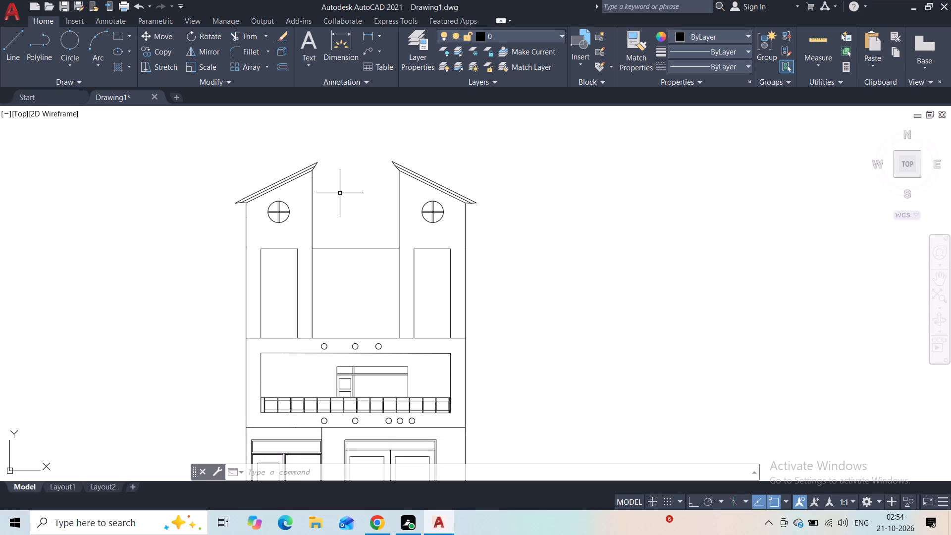
{"action": "scroll", "coordinate": [353, 309], "scroll_direction": "up", "scroll_amount": 2}
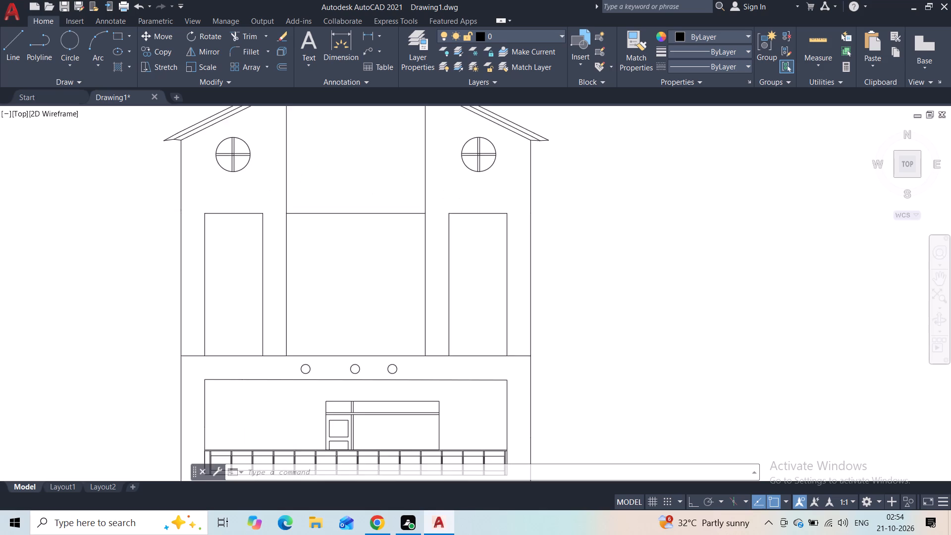
{"action": "middle_click_drag", "start_coordinate": [353, 310], "coordinate": [347, 205]}
{"action": "scroll", "coordinate": [347, 220], "scroll_direction": "down", "scroll_amount": 1}
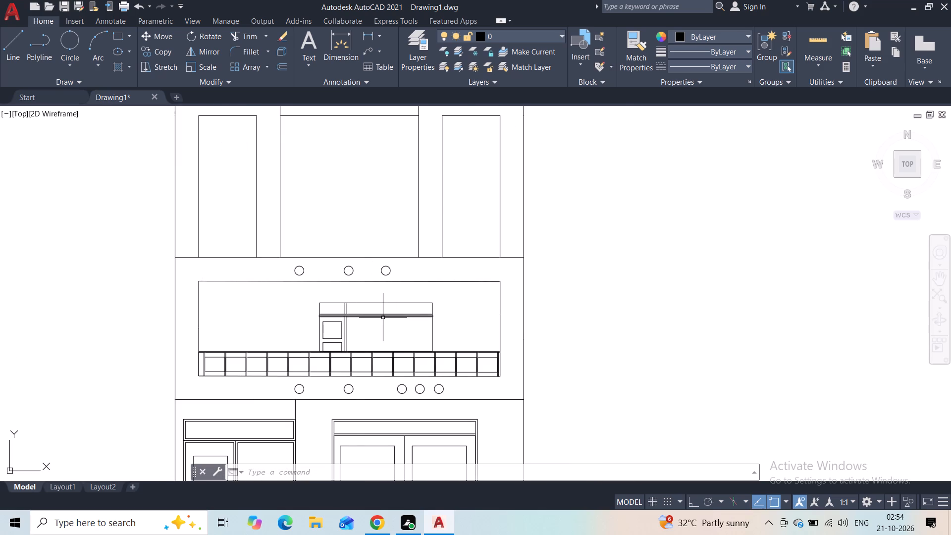
{"action": "scroll", "coordinate": [383, 322], "scroll_direction": "down", "scroll_amount": 1}
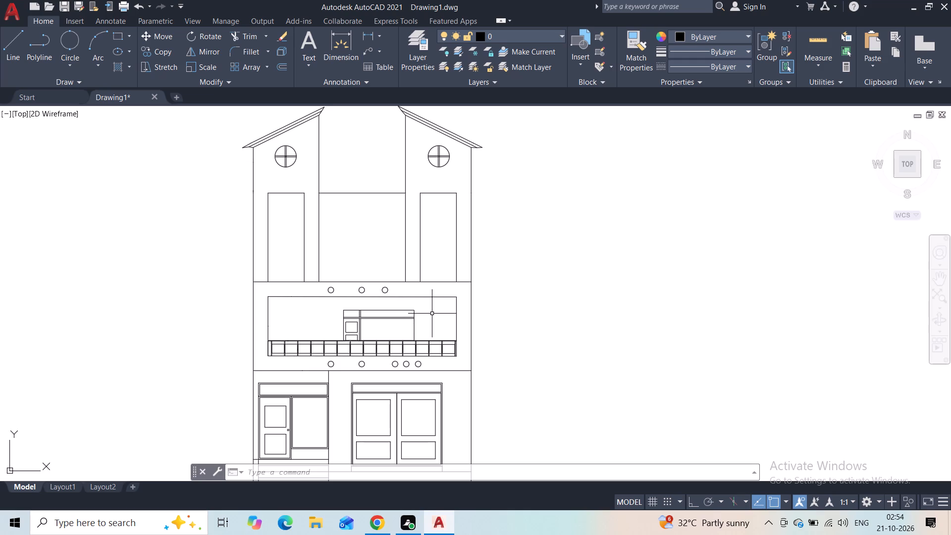
{"action": "left_click", "coordinate": [429, 308]}
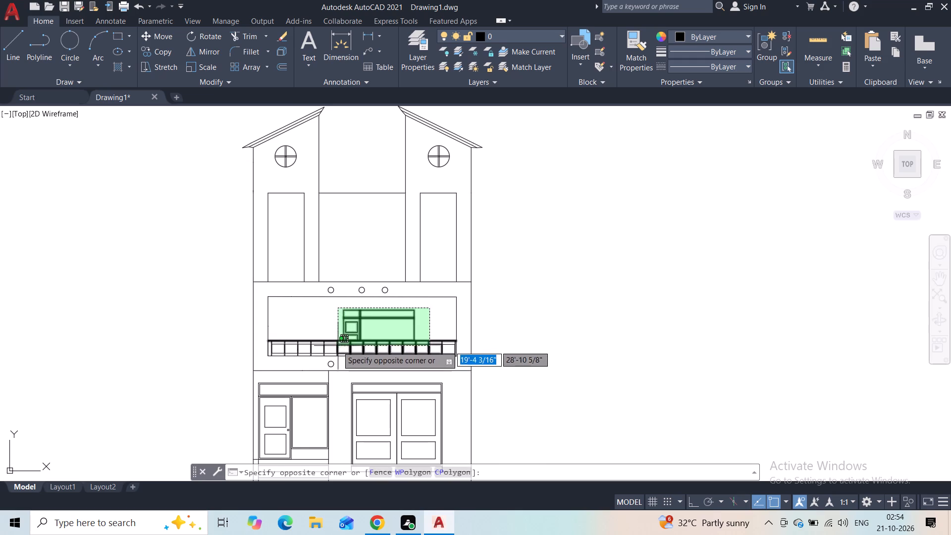
{"action": "left_click", "coordinate": [335, 348]}
{"action": "scroll", "coordinate": [346, 336], "scroll_direction": "up", "scroll_amount": 2}
{"action": "scroll", "coordinate": [323, 305], "scroll_direction": "down", "scroll_amount": 2}
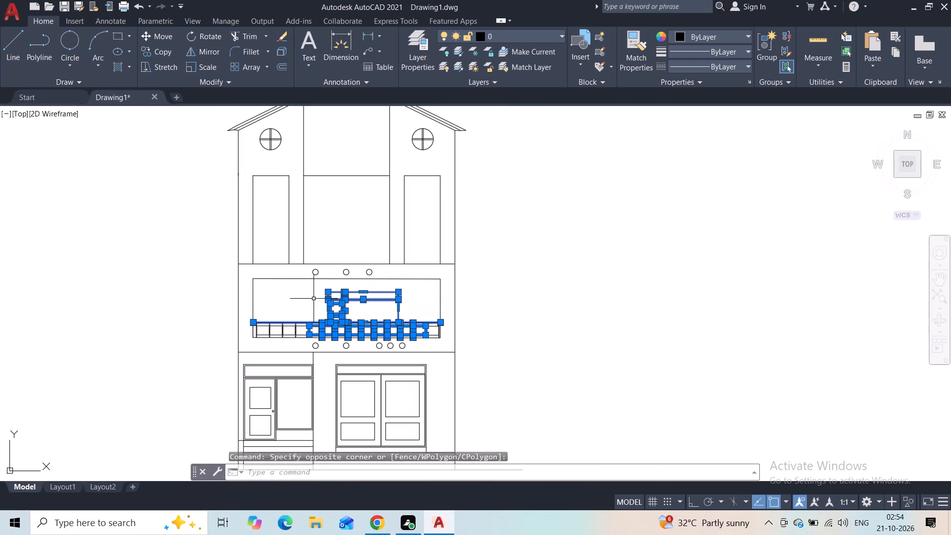
{"action": "left_click", "coordinate": [167, 52]}
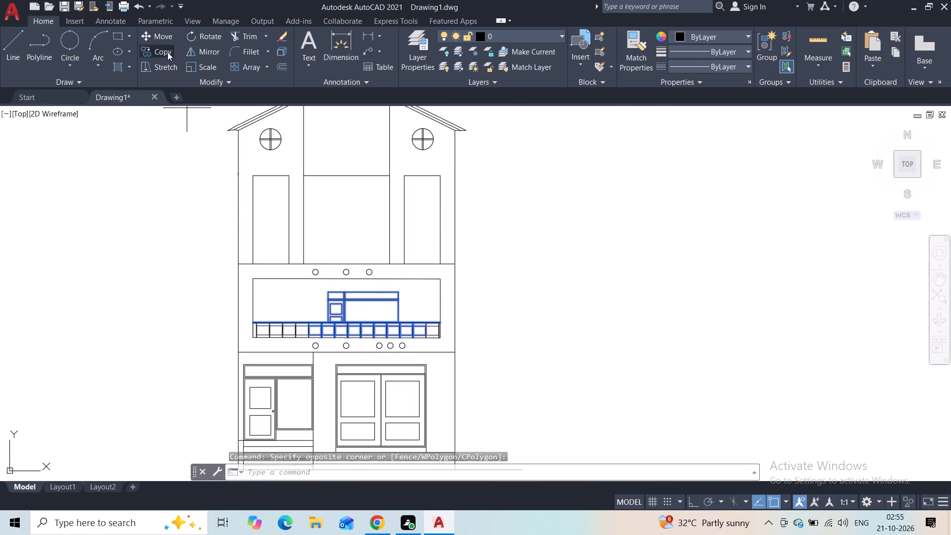
{"action": "left_click", "coordinate": [334, 341]}
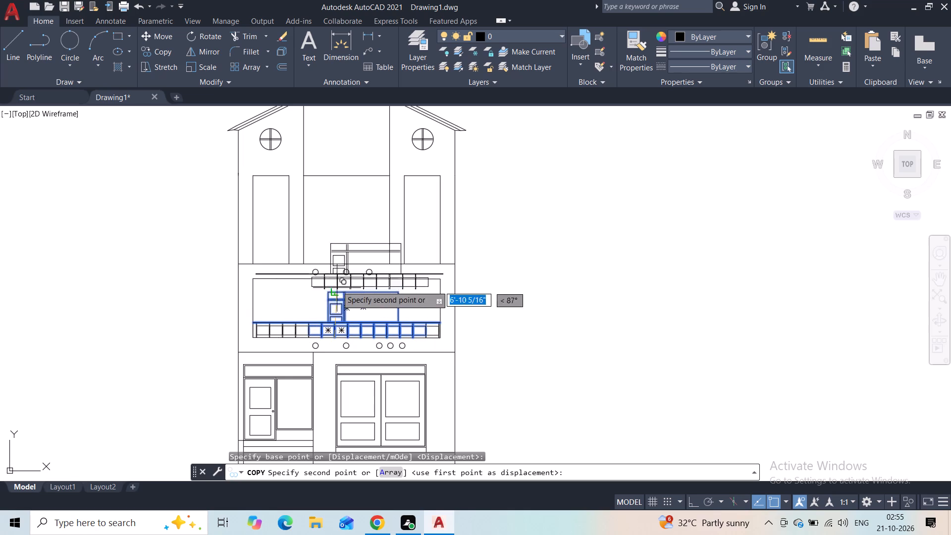
{"action": "scroll", "coordinate": [330, 264], "scroll_direction": "up", "scroll_amount": 2}
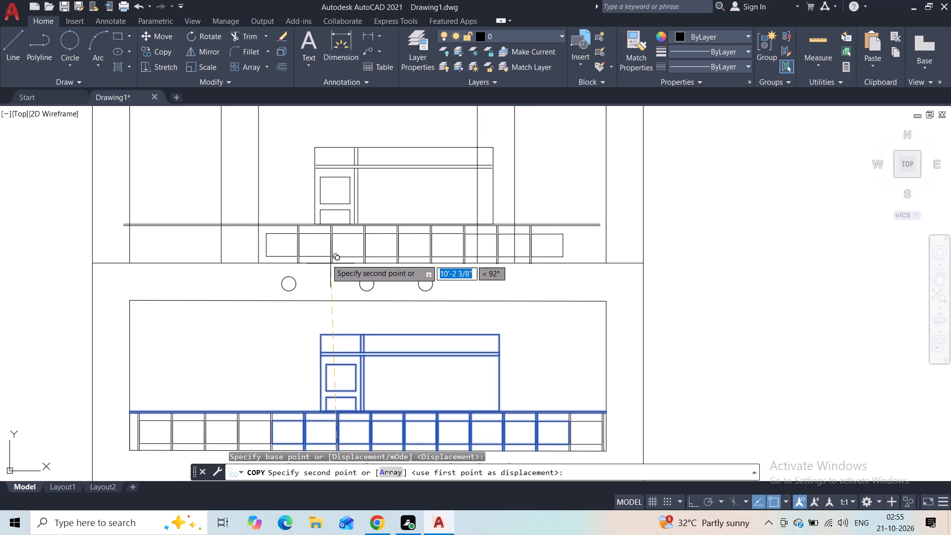
{"action": "left_click", "coordinate": [323, 262]}
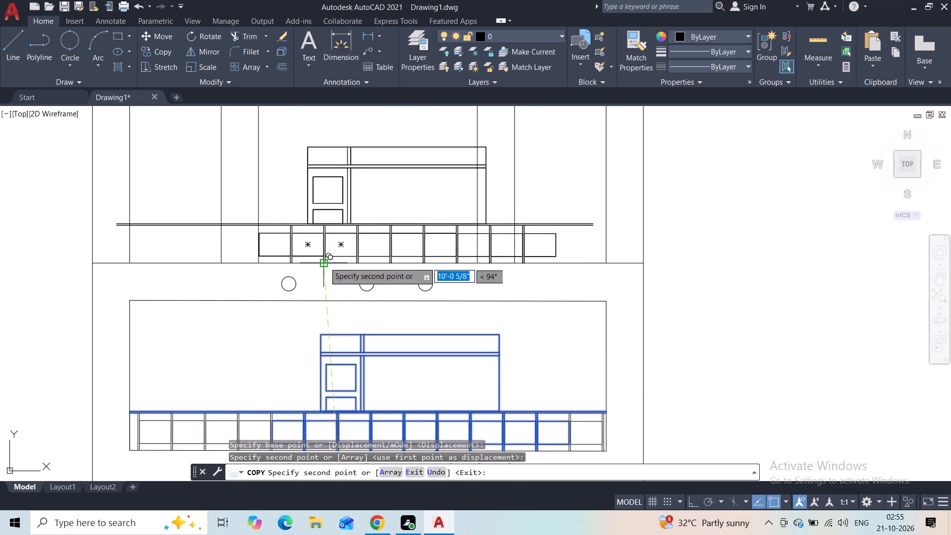
{"action": "key", "text": "Escape"}
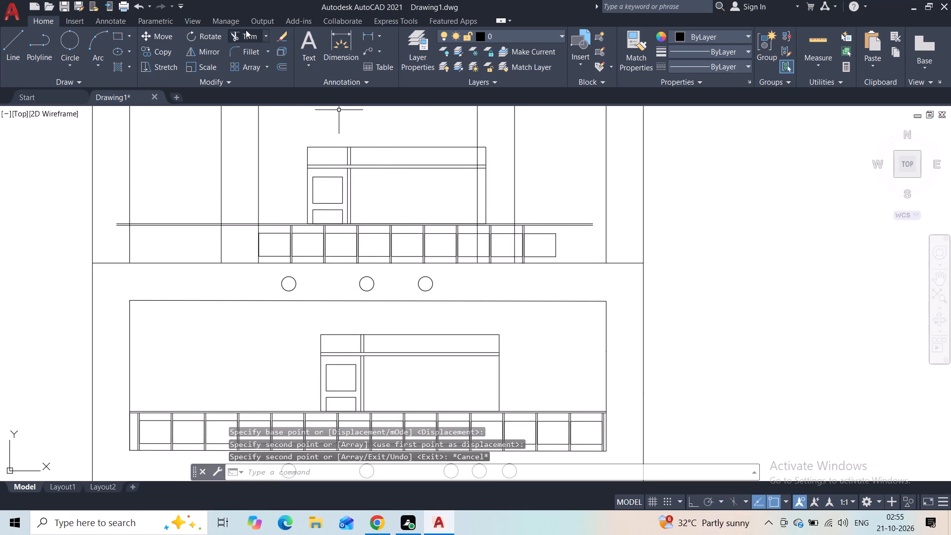
Trim the copied handrail lines that extend past the left wall of the central bay.
{"action": "left_click", "coordinate": [246, 33]}
{"action": "left_click_drag", "start_coordinate": [196, 200], "coordinate": [182, 237]}
{"action": "left_click_drag", "start_coordinate": [126, 216], "coordinate": [122, 235]}
{"action": "left_click_drag", "start_coordinate": [230, 213], "coordinate": [234, 221]}
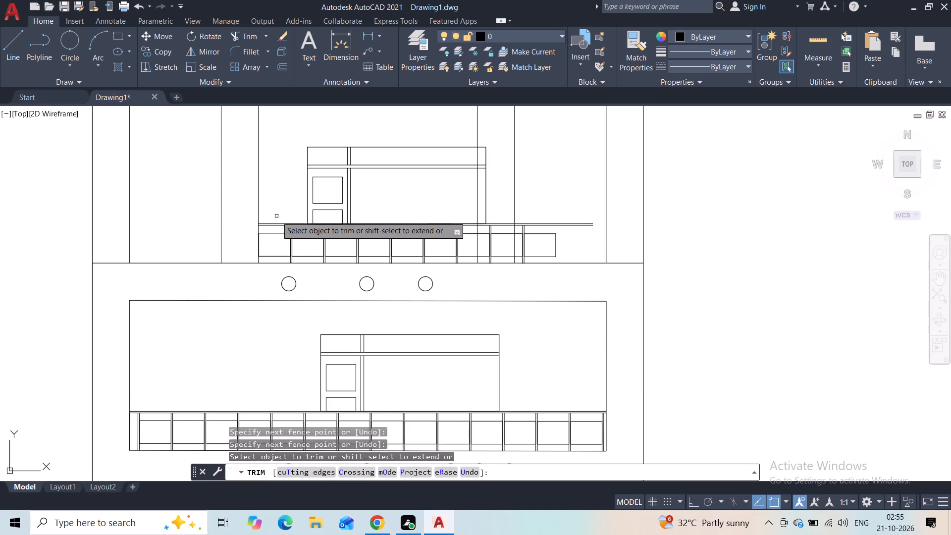
Trim the copied handrail lines and upper panel line that extend past the railing's last right post.
{"action": "scroll", "coordinate": [281, 247], "scroll_direction": "up", "scroll_amount": 2}
{"action": "scroll", "coordinate": [466, 271], "scroll_direction": "down", "scroll_amount": 1}
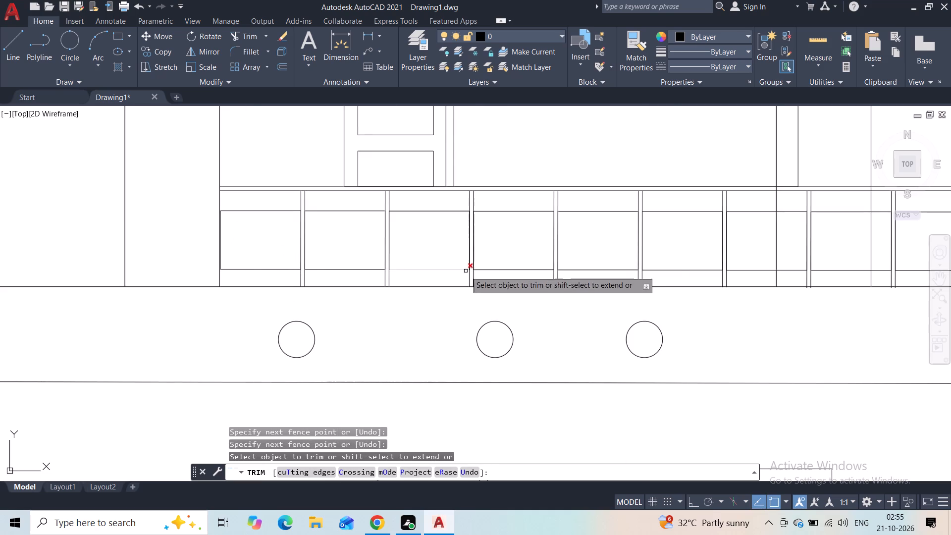
{"action": "middle_click_drag", "start_coordinate": [699, 300], "coordinate": [571, 333]}
{"action": "left_click_drag", "start_coordinate": [636, 222], "coordinate": [617, 281]}
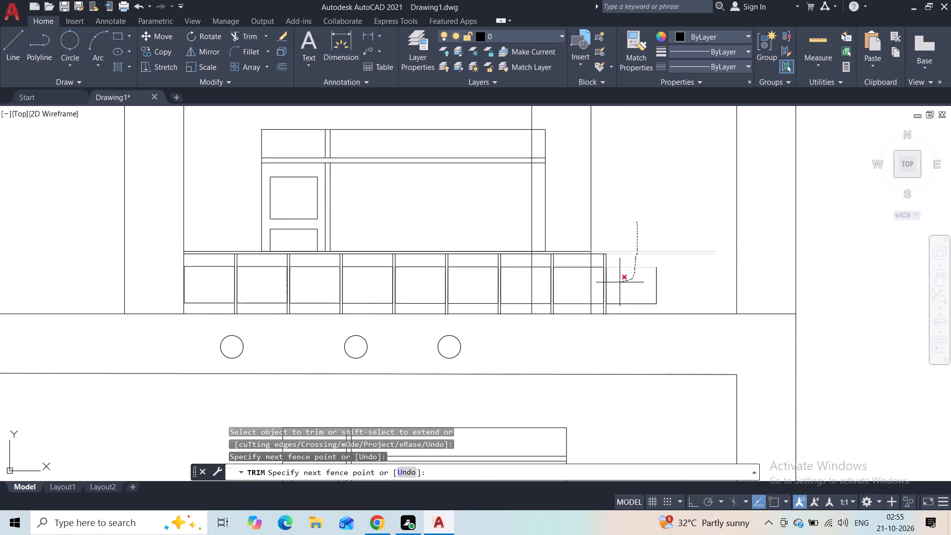
{"action": "left_click_drag", "start_coordinate": [617, 281], "coordinate": [656, 280]}
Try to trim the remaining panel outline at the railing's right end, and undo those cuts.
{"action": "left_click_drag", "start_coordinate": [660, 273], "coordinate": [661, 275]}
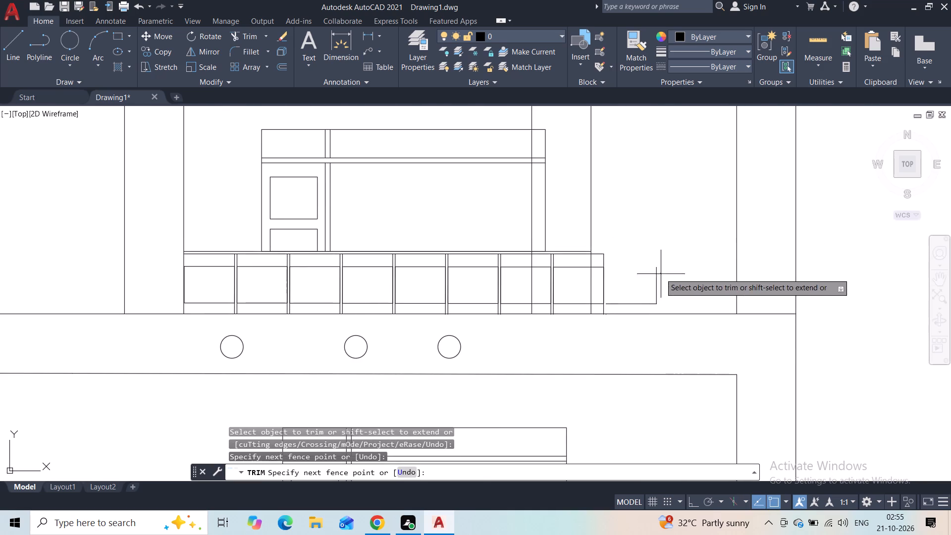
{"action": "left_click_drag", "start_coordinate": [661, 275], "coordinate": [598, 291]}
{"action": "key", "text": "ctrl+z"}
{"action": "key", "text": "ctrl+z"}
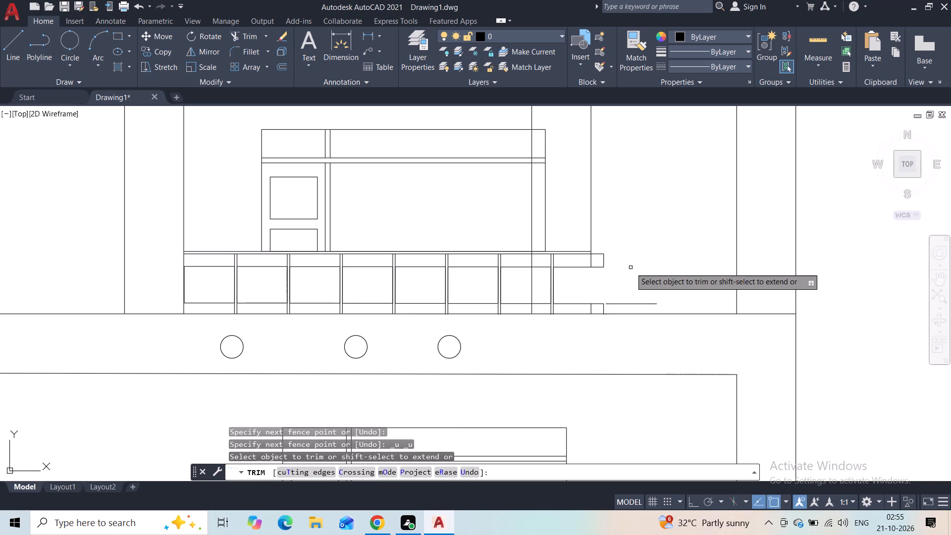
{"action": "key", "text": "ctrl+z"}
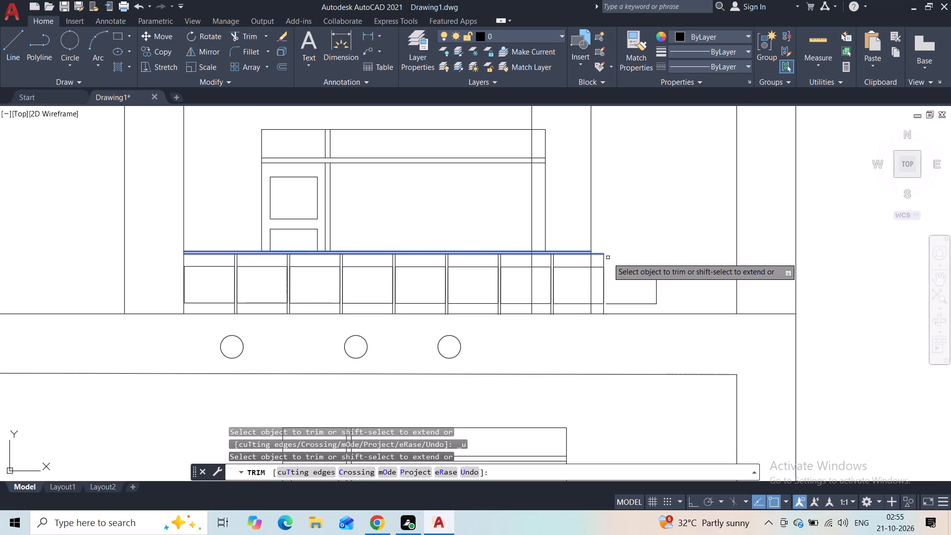
Trim the leftover panel outline, last post and rail ends beyond the left edge line of the right tower's tall opening.
{"action": "left_click_drag", "start_coordinate": [661, 273], "coordinate": [630, 290]}
{"action": "left_click_drag", "start_coordinate": [602, 242], "coordinate": [602, 260]}
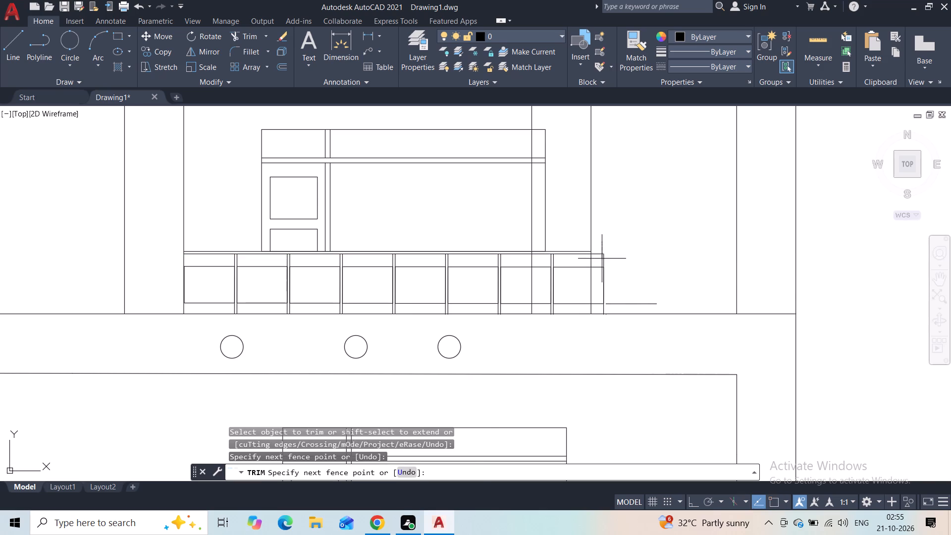
{"action": "left_click_drag", "start_coordinate": [602, 260], "coordinate": [617, 299]}
{"action": "left_click_drag", "start_coordinate": [617, 299], "coordinate": [617, 298]}
{"action": "left_click_drag", "start_coordinate": [621, 259], "coordinate": [598, 260]}
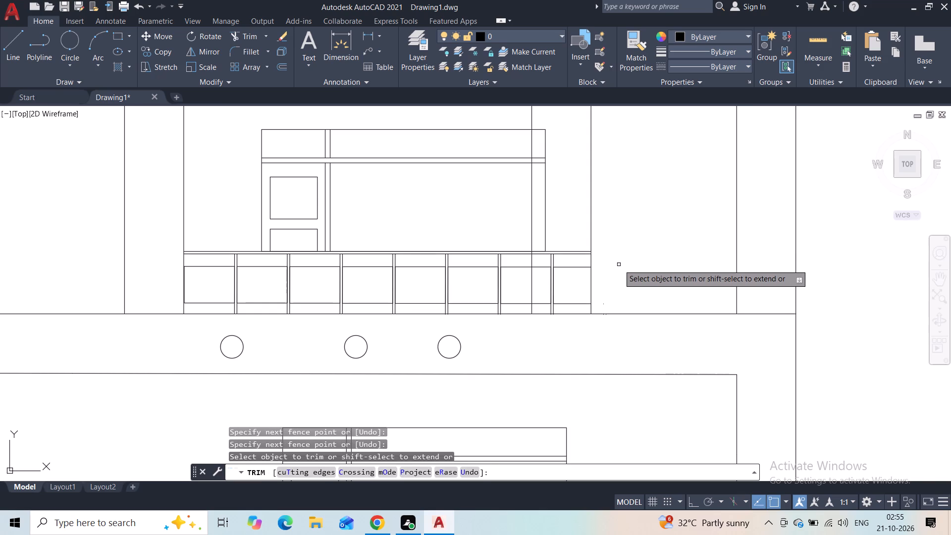
{"action": "key", "text": "Escape"}
Stretch the right edge of the copied door-and-window frame back to the central bay's right wall line.
{"action": "scroll", "coordinate": [619, 265], "scroll_direction": "down", "scroll_amount": 1}
{"action": "middle_click_drag", "start_coordinate": [614, 238], "coordinate": [610, 292]}
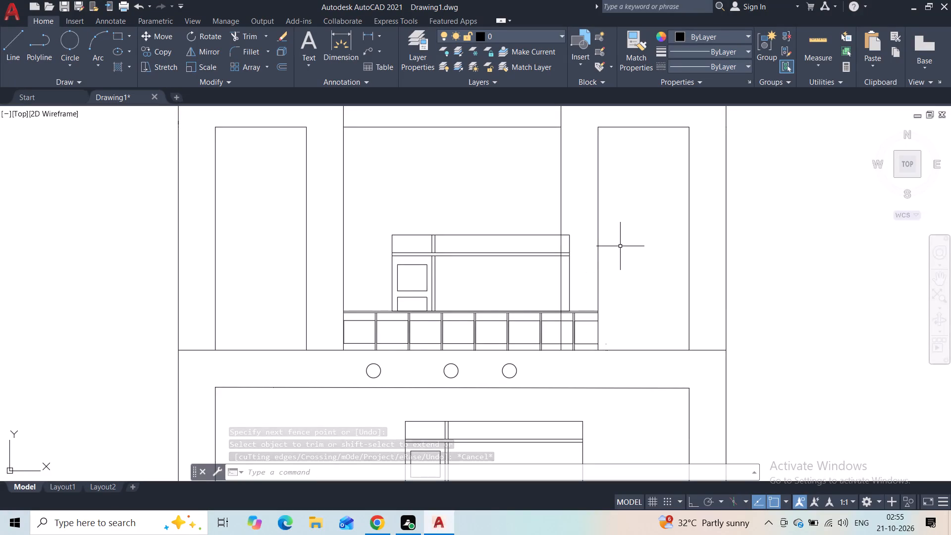
{"action": "left_click_drag", "start_coordinate": [528, 224], "coordinate": [520, 234]}
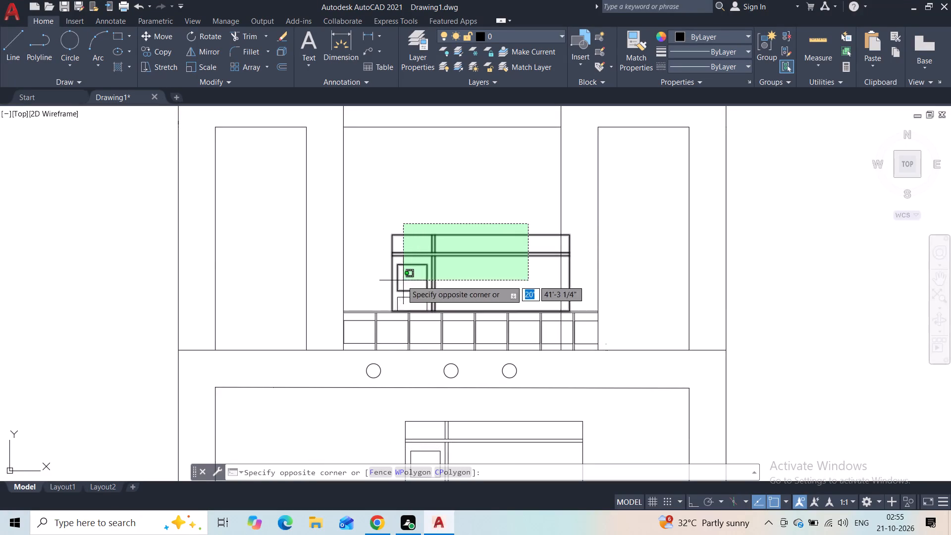
{"action": "left_click", "coordinate": [391, 293]}
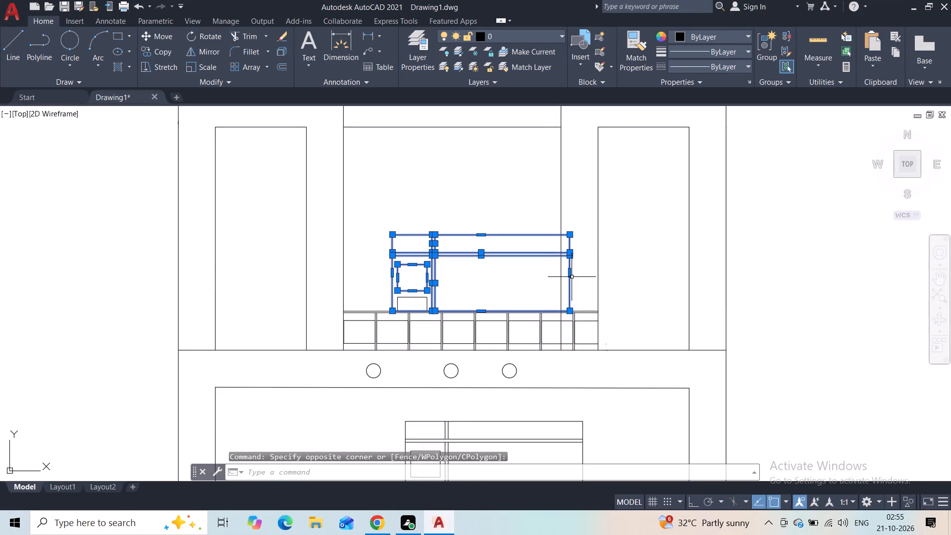
{"action": "left_click", "coordinate": [572, 277]}
{"action": "left_click", "coordinate": [570, 274]}
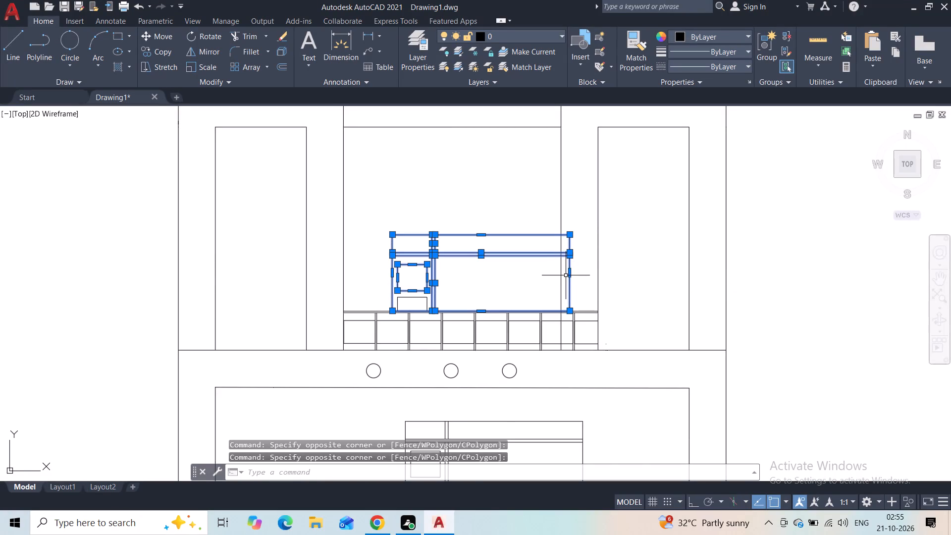
{"action": "left_click", "coordinate": [569, 275]}
{"action": "left_click", "coordinate": [560, 276]}
{"action": "key", "text": "Escape"}
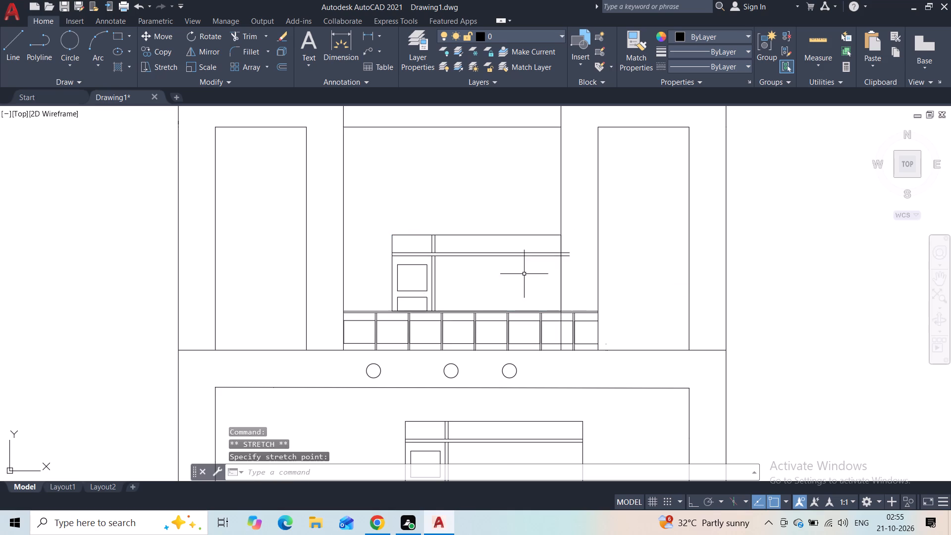
Trim the copied frame's two transom lines where they overhang the central bay's right wall.
{"action": "left_click", "coordinate": [253, 40]}
{"action": "scroll", "coordinate": [605, 273], "scroll_direction": "up", "scroll_amount": 2}
{"action": "left_click_drag", "start_coordinate": [506, 195], "coordinate": [503, 252]}
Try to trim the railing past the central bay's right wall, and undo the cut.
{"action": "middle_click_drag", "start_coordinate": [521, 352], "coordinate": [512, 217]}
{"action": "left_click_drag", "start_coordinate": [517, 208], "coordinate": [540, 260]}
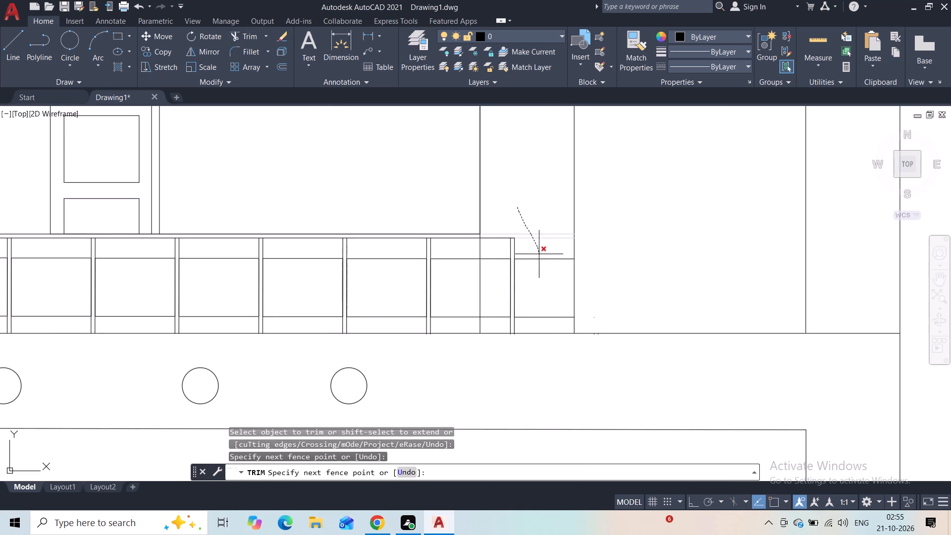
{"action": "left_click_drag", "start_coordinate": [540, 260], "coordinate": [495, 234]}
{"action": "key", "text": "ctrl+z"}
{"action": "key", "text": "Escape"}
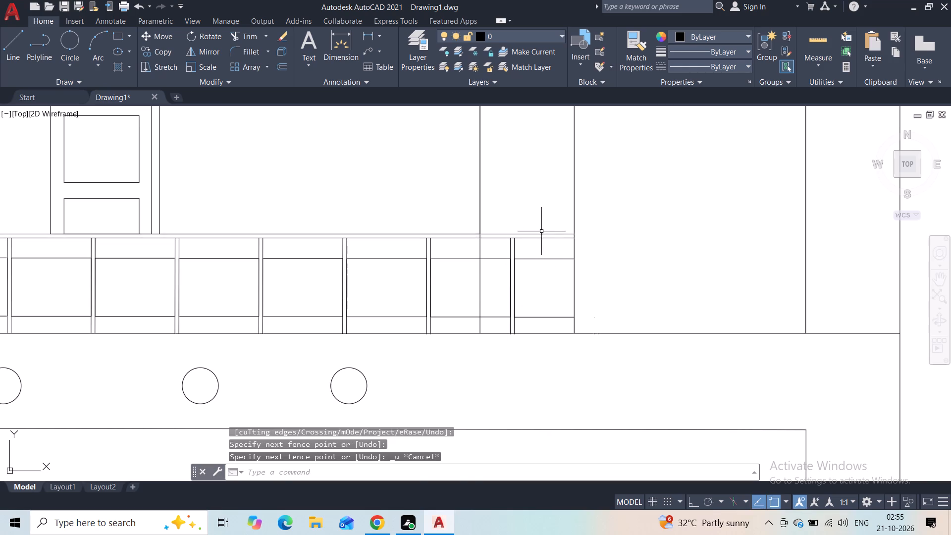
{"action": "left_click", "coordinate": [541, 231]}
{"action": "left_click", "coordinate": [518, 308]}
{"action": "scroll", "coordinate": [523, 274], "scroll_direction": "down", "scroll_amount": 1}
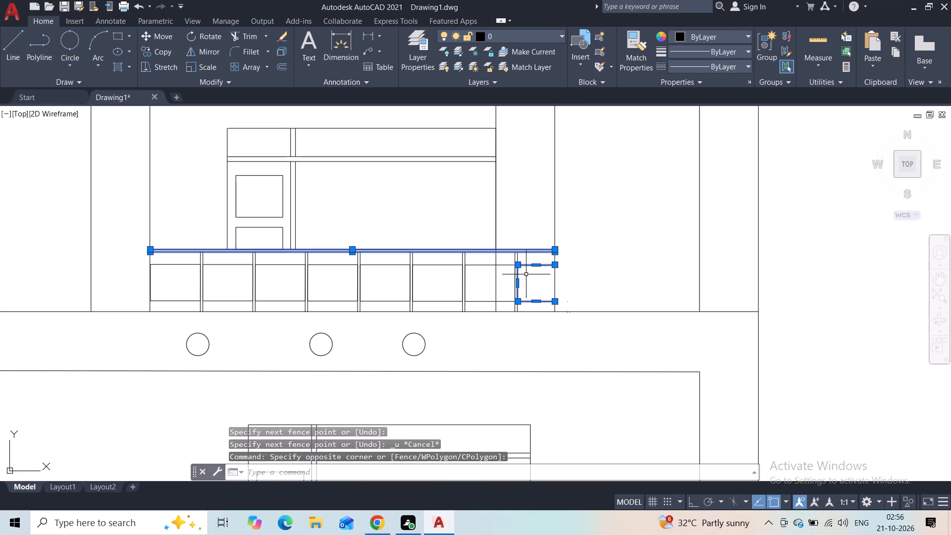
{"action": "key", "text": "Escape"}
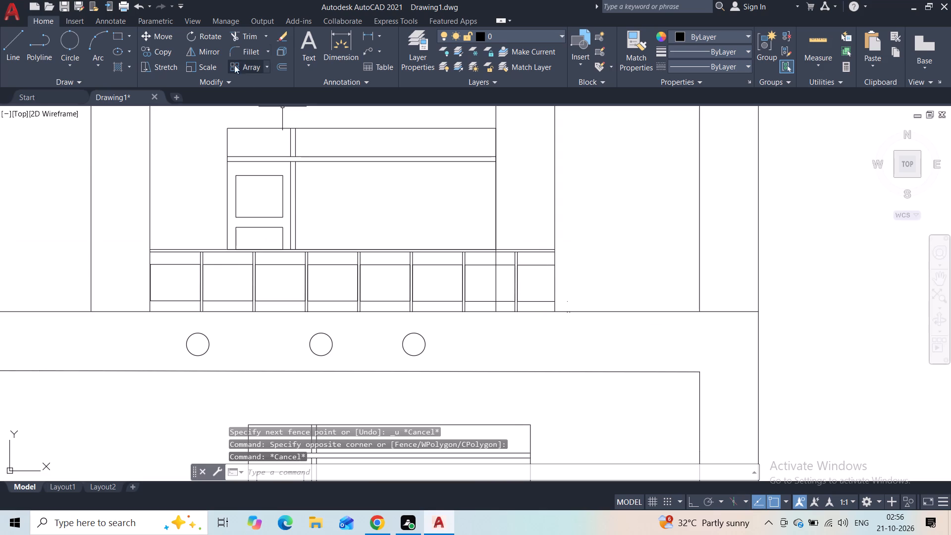
Trim the copied railing's handrails, panel lines and post beyond the central bay's right wall.
{"action": "left_click", "coordinate": [246, 37]}
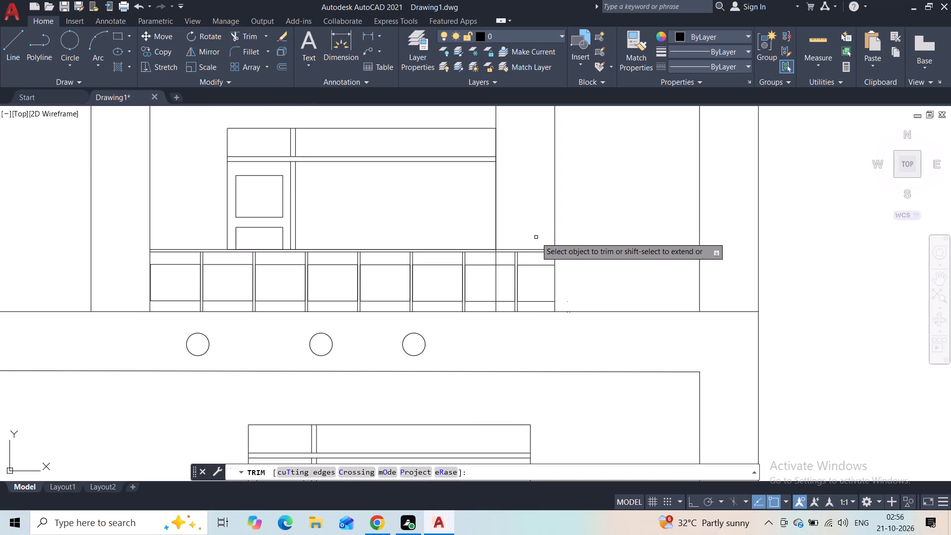
{"action": "left_click_drag", "start_coordinate": [536, 237], "coordinate": [510, 294]}
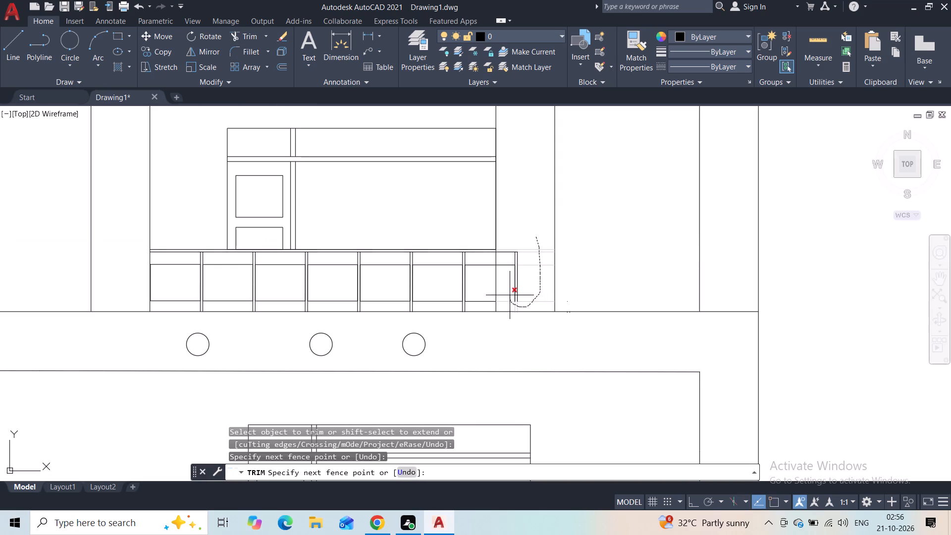
{"action": "left_click_drag", "start_coordinate": [510, 294], "coordinate": [522, 274]}
{"action": "left_click", "coordinate": [513, 243]}
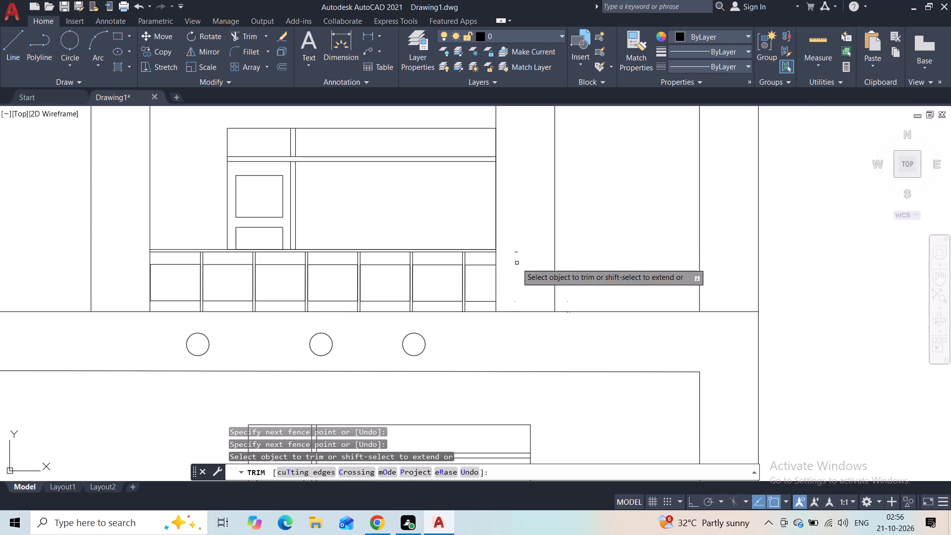
{"action": "scroll", "coordinate": [516, 258], "scroll_direction": "up", "scroll_amount": 2}
{"action": "left_click_drag", "start_coordinate": [515, 221], "coordinate": [512, 261]}
{"action": "scroll", "coordinate": [509, 314], "scroll_direction": "down", "scroll_amount": 2}
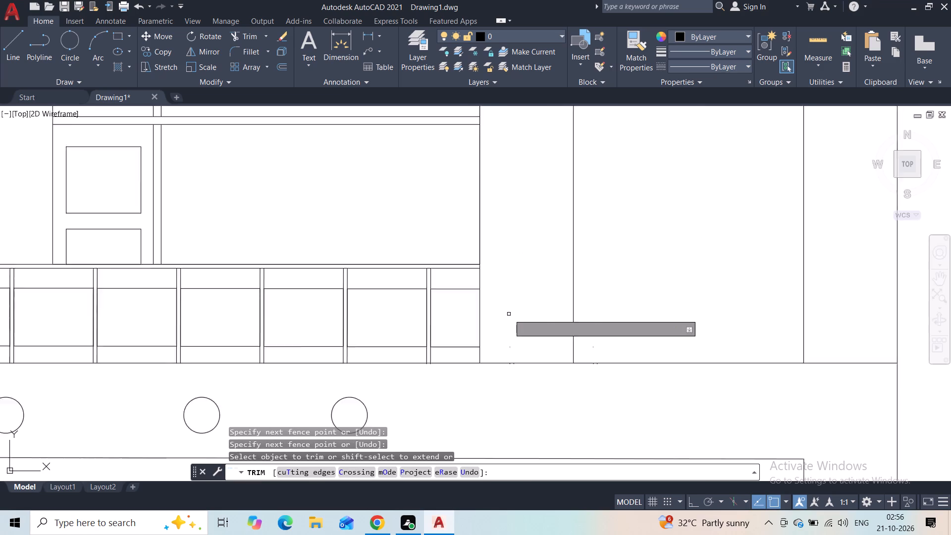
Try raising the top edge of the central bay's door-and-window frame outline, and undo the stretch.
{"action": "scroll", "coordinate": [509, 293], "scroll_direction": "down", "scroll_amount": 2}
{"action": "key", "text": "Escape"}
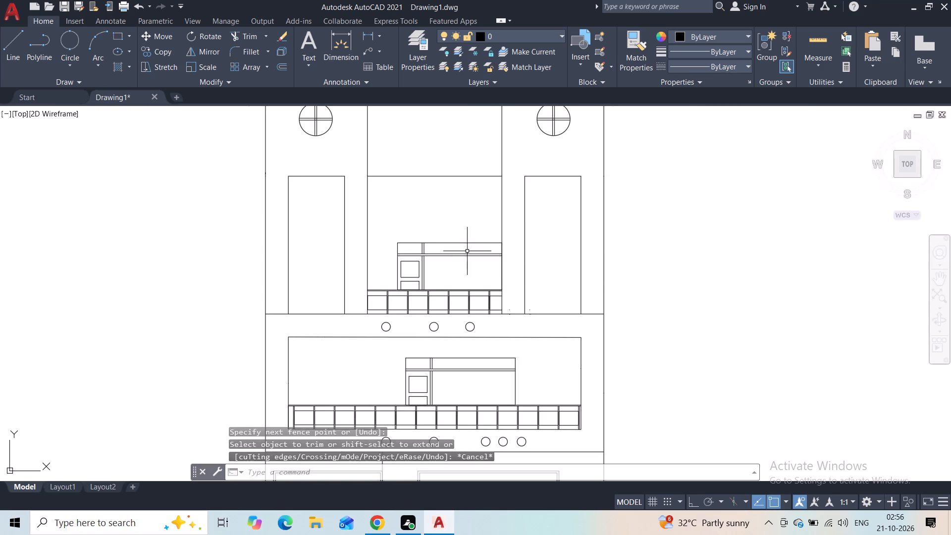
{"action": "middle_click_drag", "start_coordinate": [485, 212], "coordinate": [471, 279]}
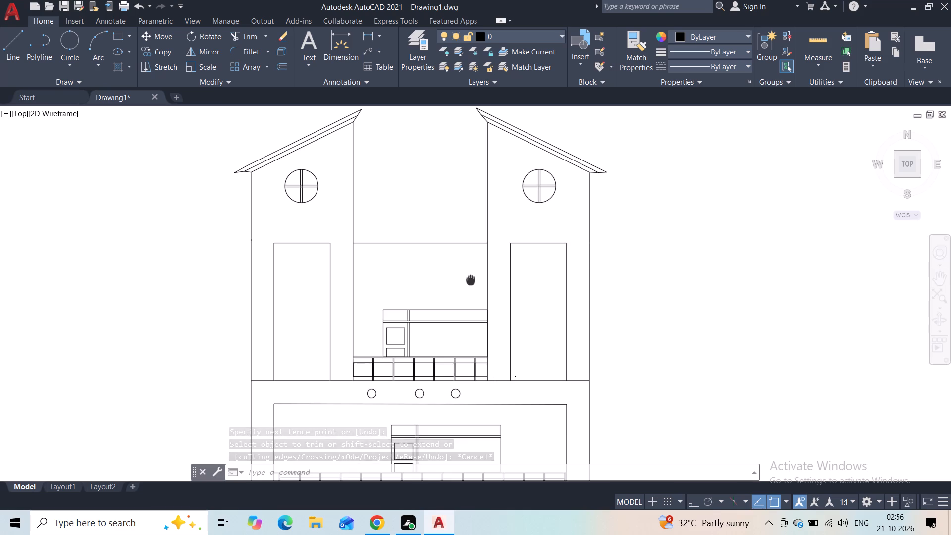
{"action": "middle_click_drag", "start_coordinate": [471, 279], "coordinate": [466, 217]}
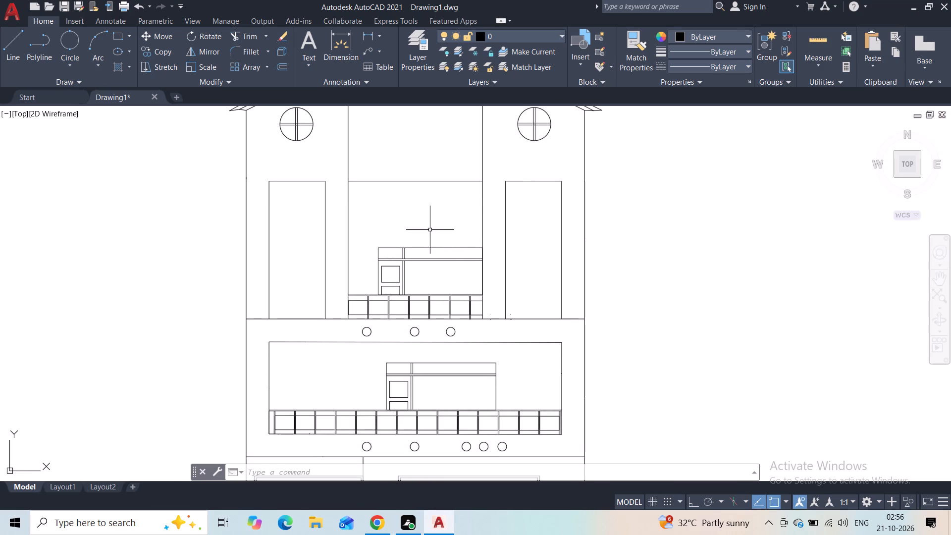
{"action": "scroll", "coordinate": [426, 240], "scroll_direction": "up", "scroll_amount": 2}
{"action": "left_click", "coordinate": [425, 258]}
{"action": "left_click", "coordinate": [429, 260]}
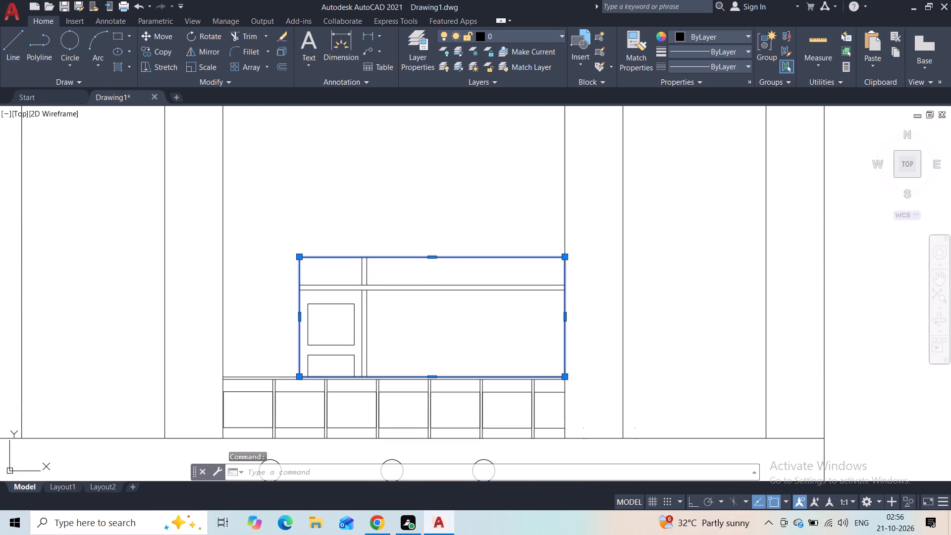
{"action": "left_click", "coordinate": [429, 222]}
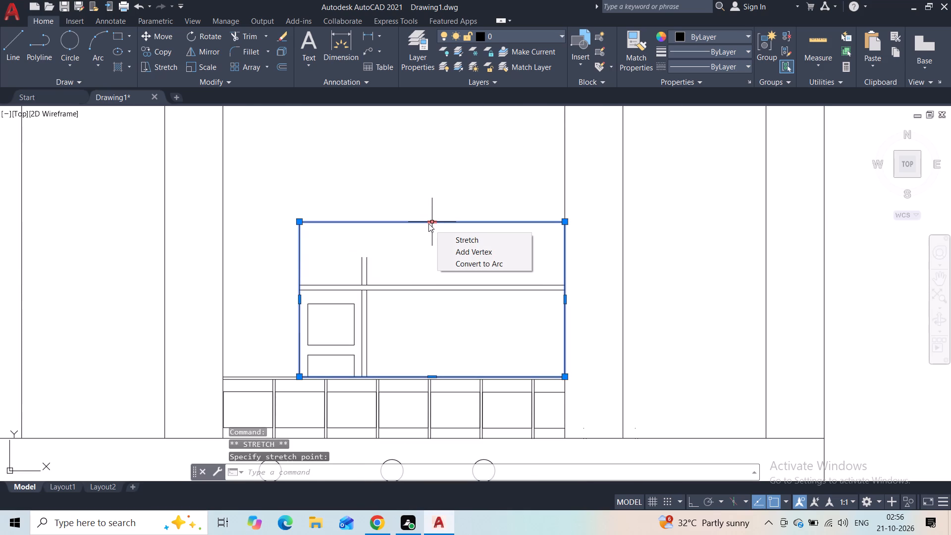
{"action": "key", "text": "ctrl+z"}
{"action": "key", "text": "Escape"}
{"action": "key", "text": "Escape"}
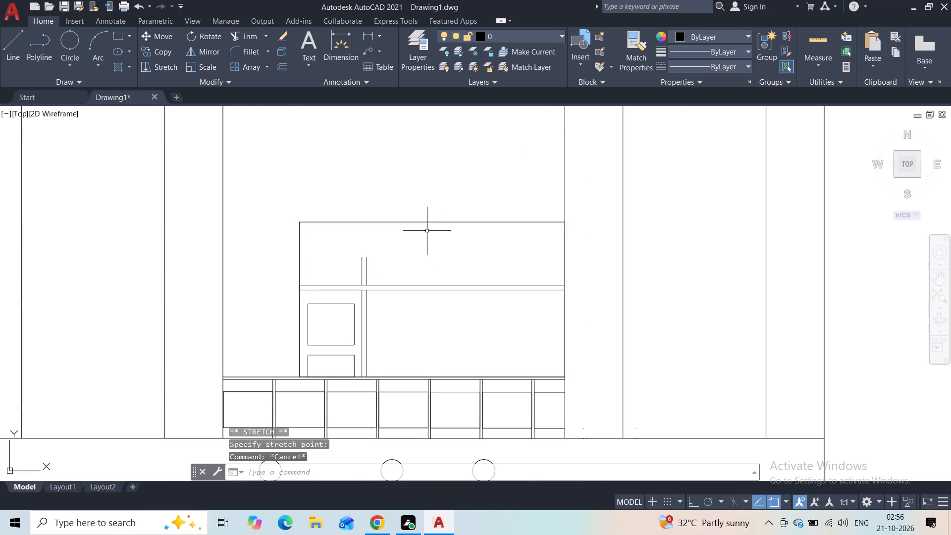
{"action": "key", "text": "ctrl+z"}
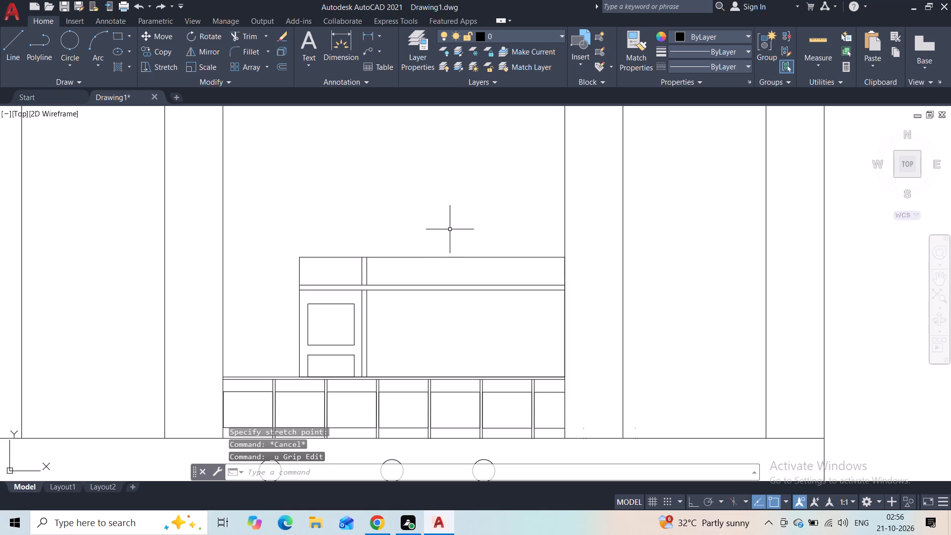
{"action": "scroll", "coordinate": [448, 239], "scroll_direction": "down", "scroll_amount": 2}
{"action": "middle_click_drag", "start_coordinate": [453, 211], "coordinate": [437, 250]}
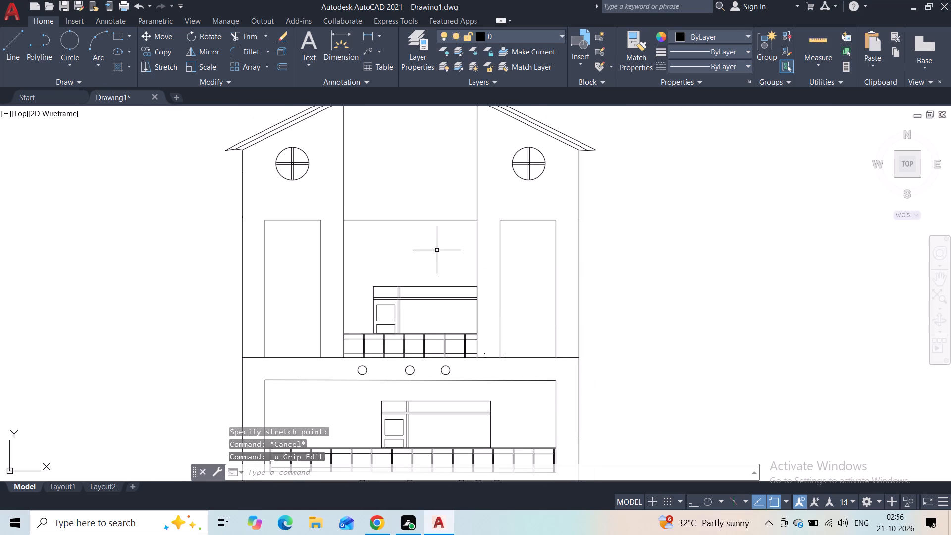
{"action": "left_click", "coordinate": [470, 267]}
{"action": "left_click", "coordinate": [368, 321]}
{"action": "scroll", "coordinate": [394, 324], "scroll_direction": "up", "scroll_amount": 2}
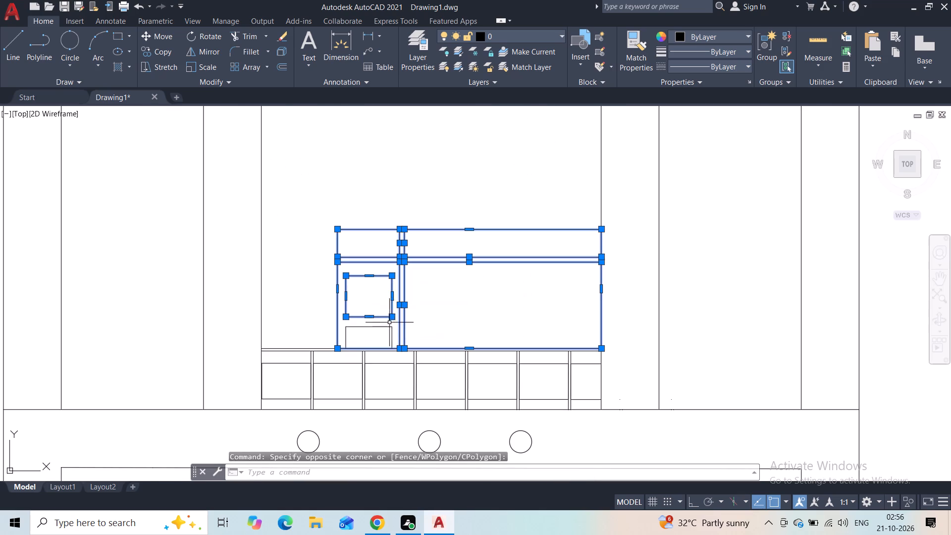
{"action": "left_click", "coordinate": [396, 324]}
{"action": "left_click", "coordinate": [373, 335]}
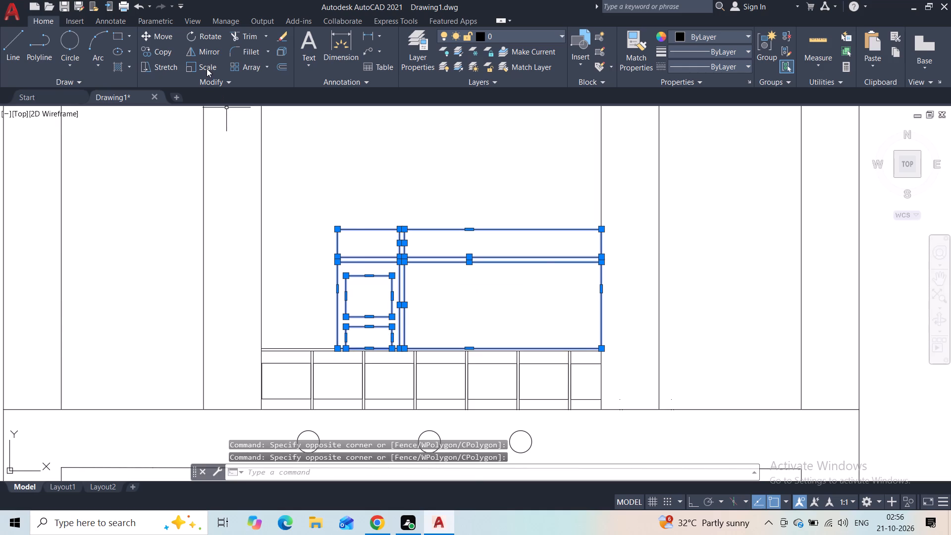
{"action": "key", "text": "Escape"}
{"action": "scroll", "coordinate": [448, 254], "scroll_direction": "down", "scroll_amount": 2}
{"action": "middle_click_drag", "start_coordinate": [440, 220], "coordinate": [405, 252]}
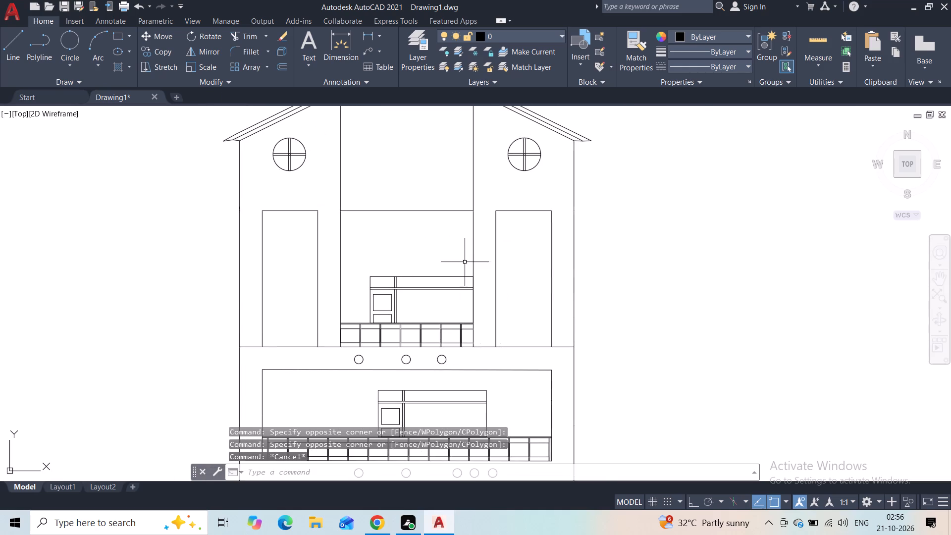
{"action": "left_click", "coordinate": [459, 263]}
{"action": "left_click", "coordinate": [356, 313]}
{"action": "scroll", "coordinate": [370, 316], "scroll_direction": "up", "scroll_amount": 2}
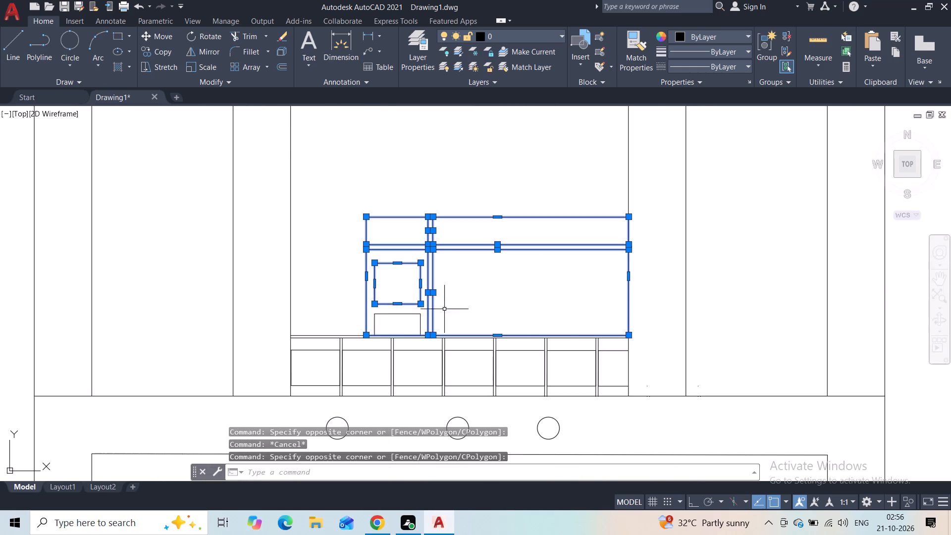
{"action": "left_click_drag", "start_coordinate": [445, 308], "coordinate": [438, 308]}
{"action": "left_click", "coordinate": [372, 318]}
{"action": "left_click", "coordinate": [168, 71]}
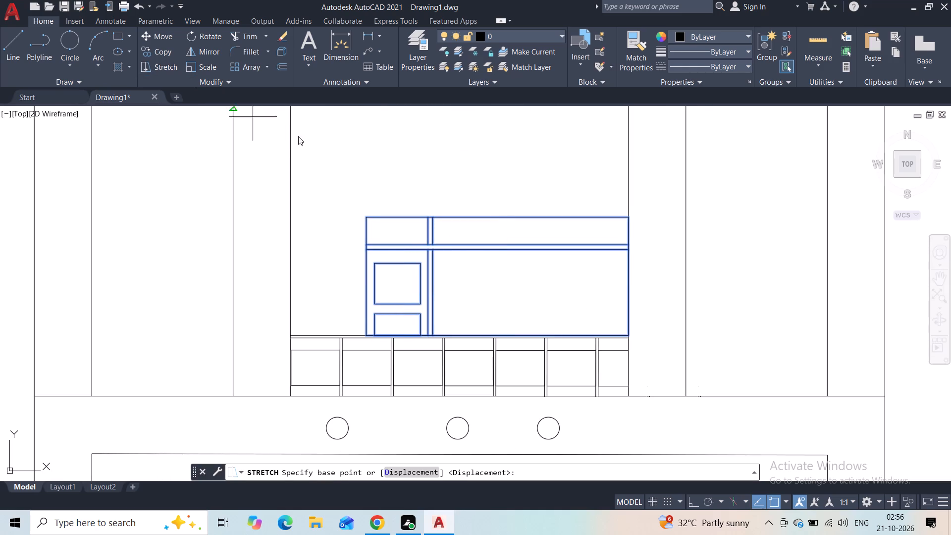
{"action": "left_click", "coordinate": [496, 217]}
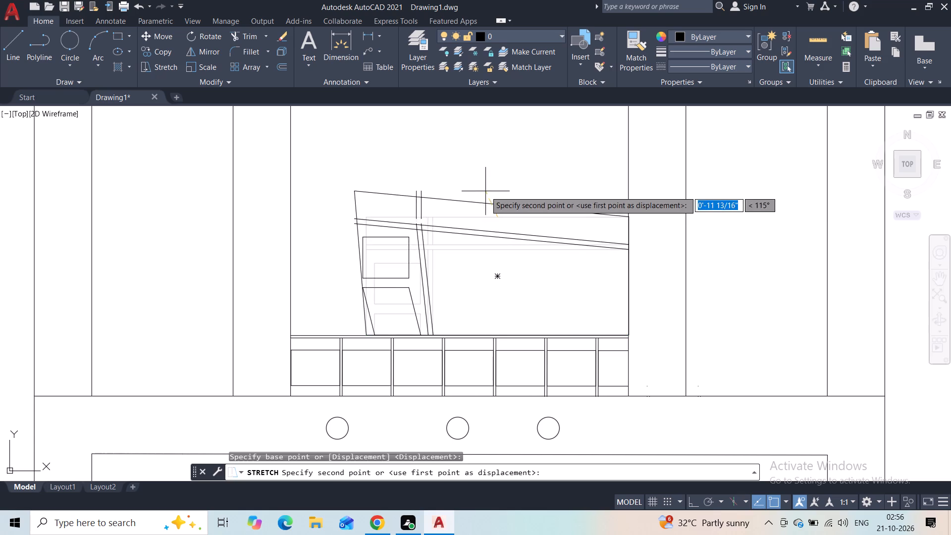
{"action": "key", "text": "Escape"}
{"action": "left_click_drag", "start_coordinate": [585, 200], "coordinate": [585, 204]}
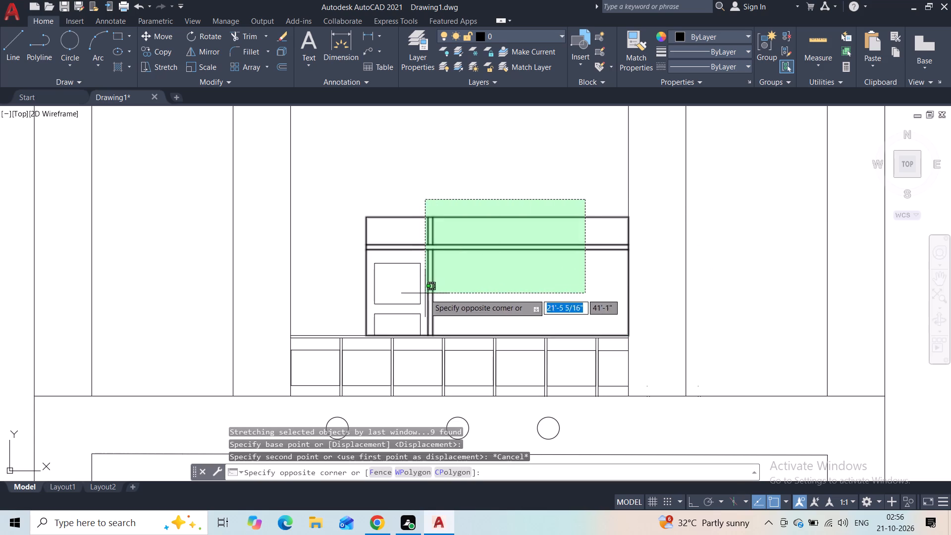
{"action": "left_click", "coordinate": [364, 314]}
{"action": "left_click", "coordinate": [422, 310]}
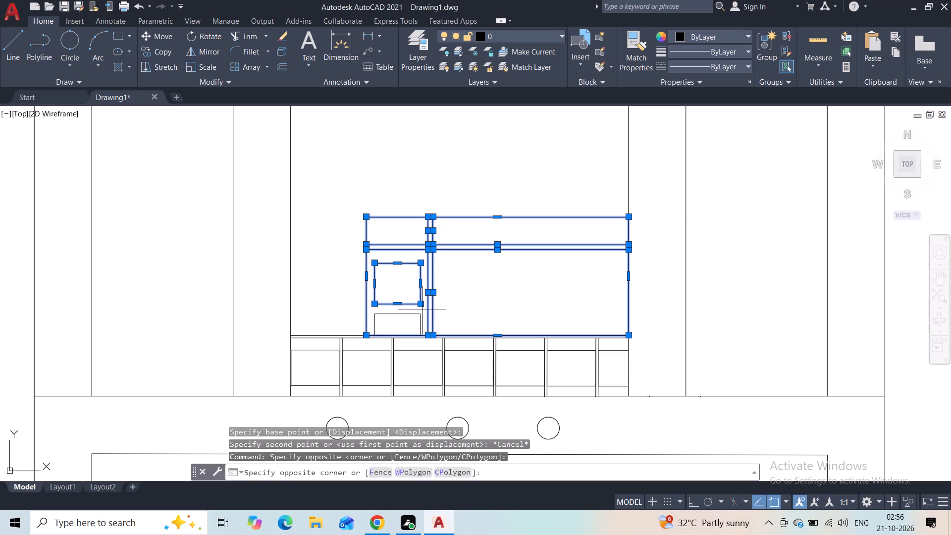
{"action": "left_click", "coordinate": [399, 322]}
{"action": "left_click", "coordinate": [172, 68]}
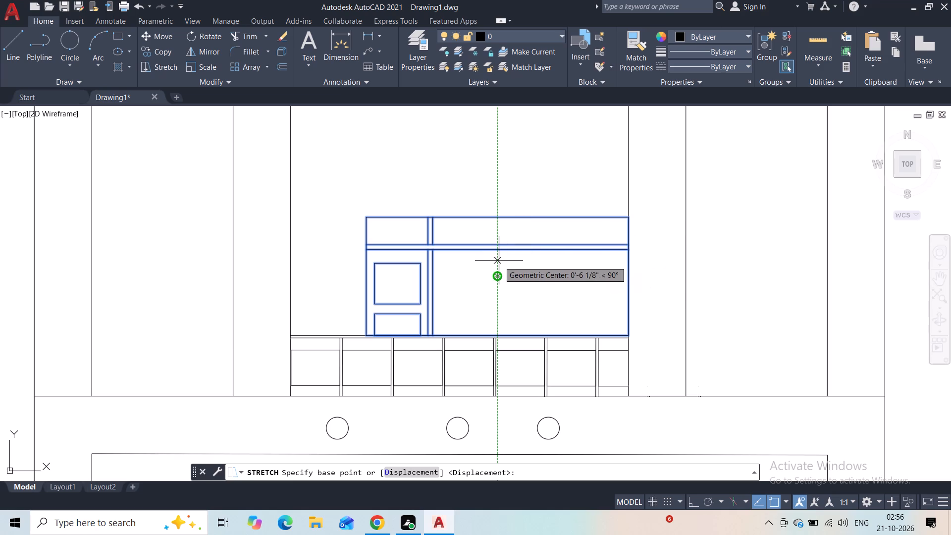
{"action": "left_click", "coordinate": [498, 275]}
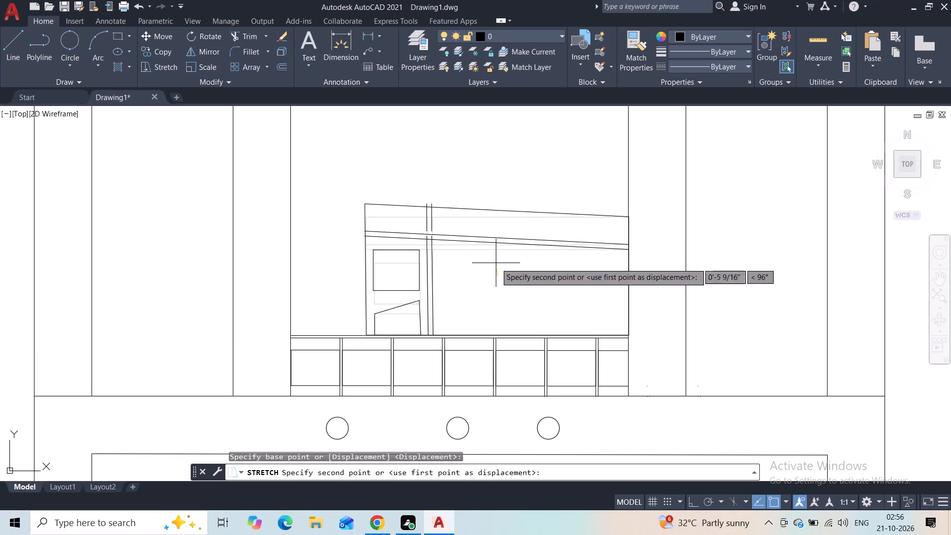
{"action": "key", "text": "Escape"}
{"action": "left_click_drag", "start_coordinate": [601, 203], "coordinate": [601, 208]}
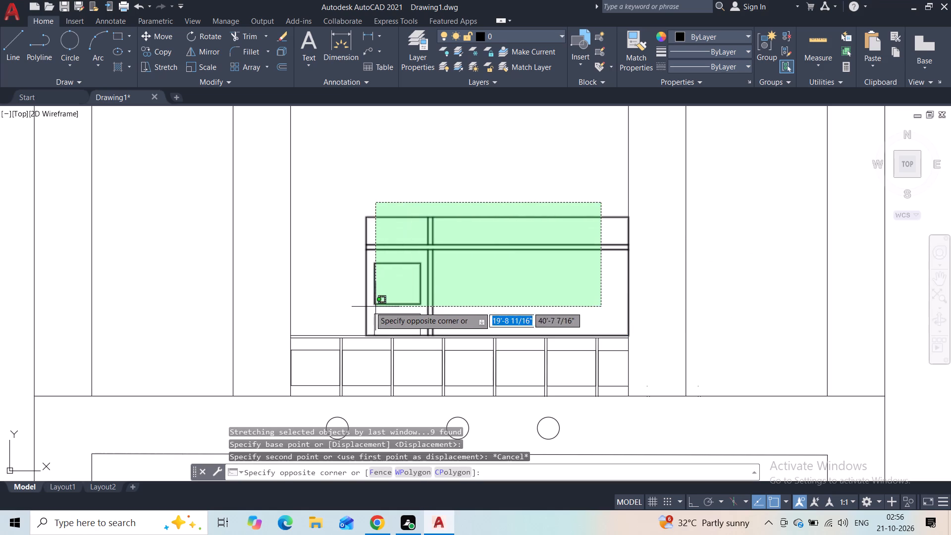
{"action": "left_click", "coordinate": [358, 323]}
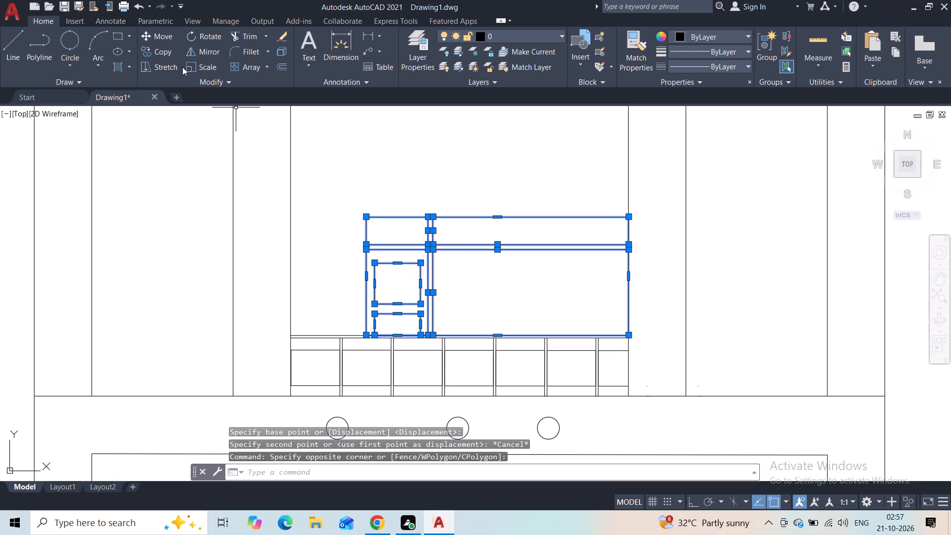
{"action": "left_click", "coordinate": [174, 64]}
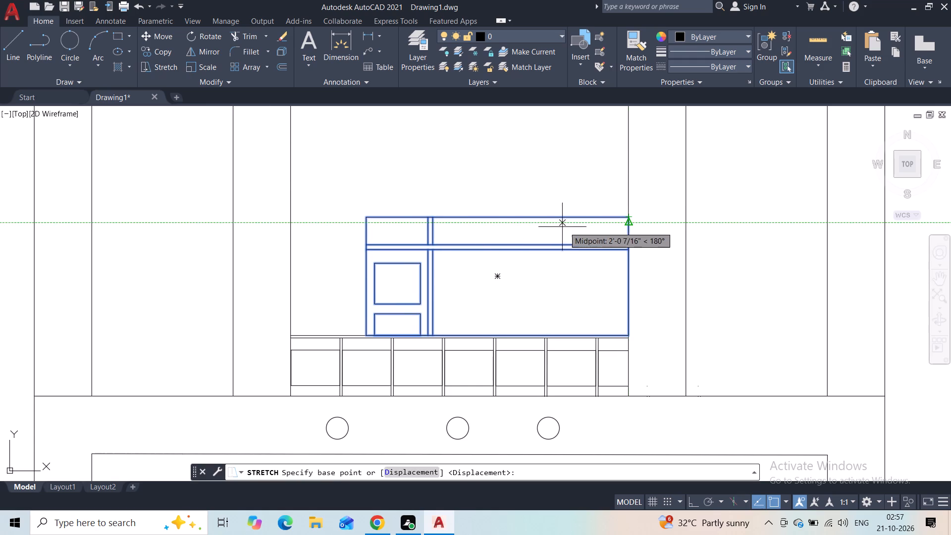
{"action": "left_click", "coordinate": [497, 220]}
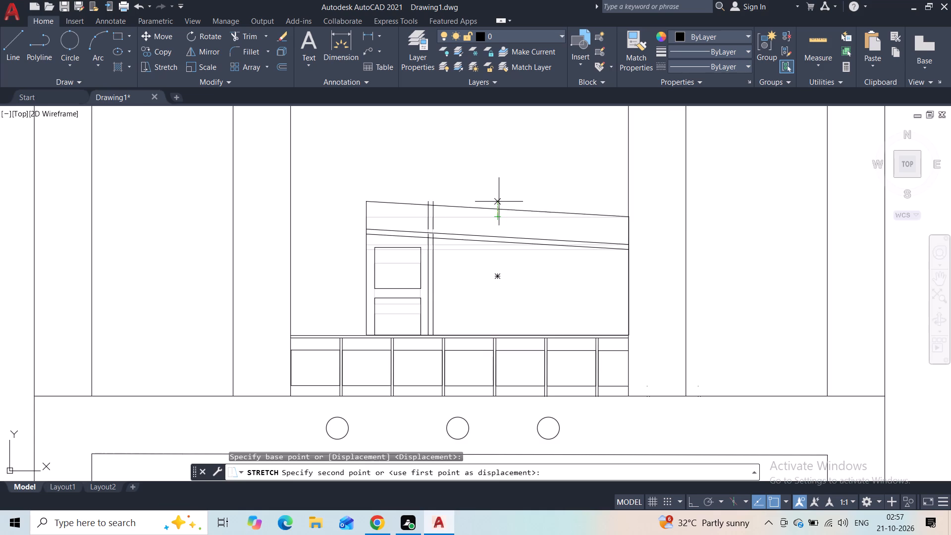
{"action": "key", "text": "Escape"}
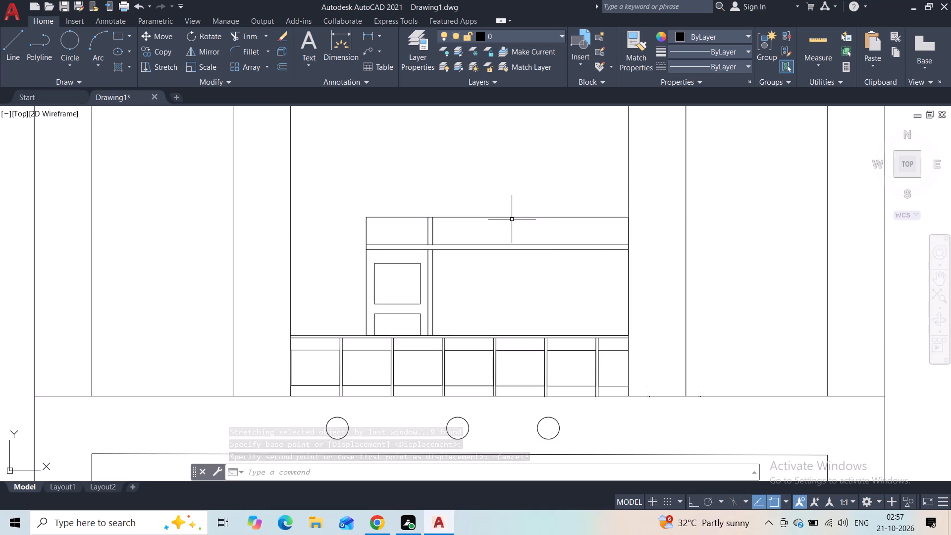
Draw a 3' vertical post line up from the central bay's top line near the left tower, and offset it 2" to the right.
{"action": "middle_click_drag", "start_coordinate": [517, 172], "coordinate": [517, 176]}
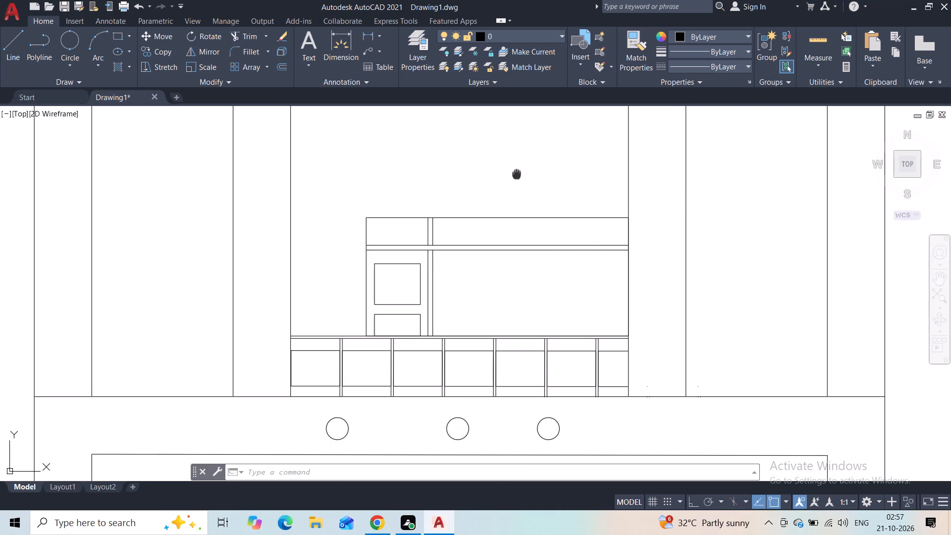
{"action": "middle_click_drag", "start_coordinate": [517, 176], "coordinate": [387, 431]}
{"action": "scroll", "coordinate": [374, 373], "scroll_direction": "down", "scroll_amount": 1}
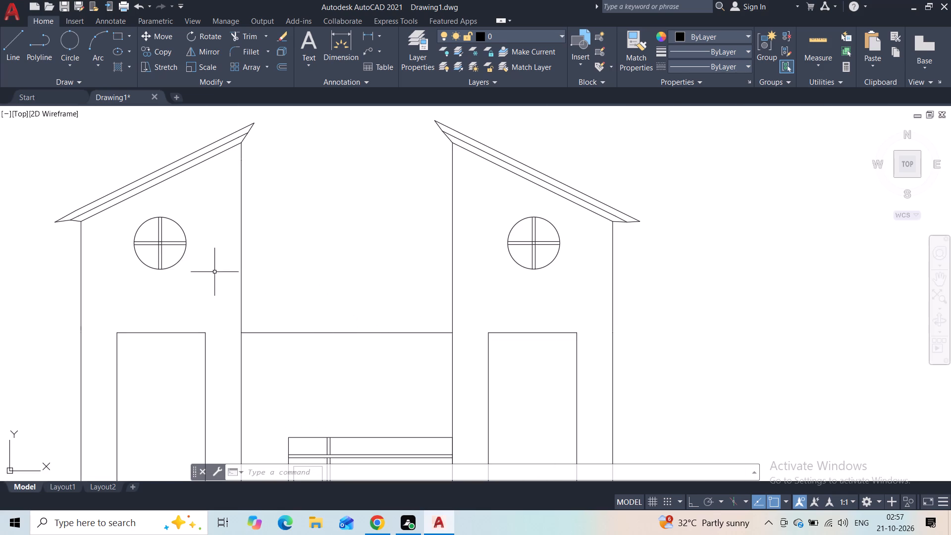
{"action": "left_click", "coordinate": [14, 54]}
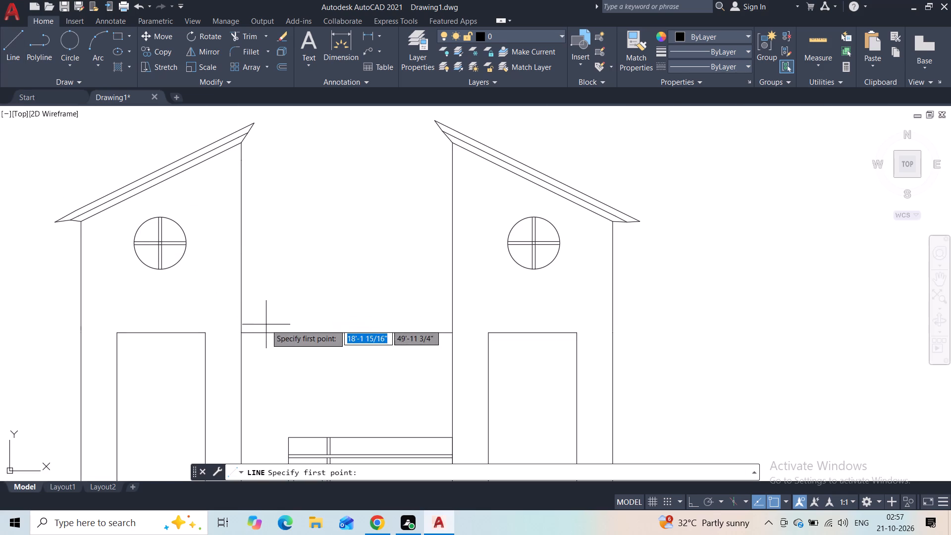
{"action": "left_click_drag", "start_coordinate": [277, 329], "coordinate": [275, 322]}
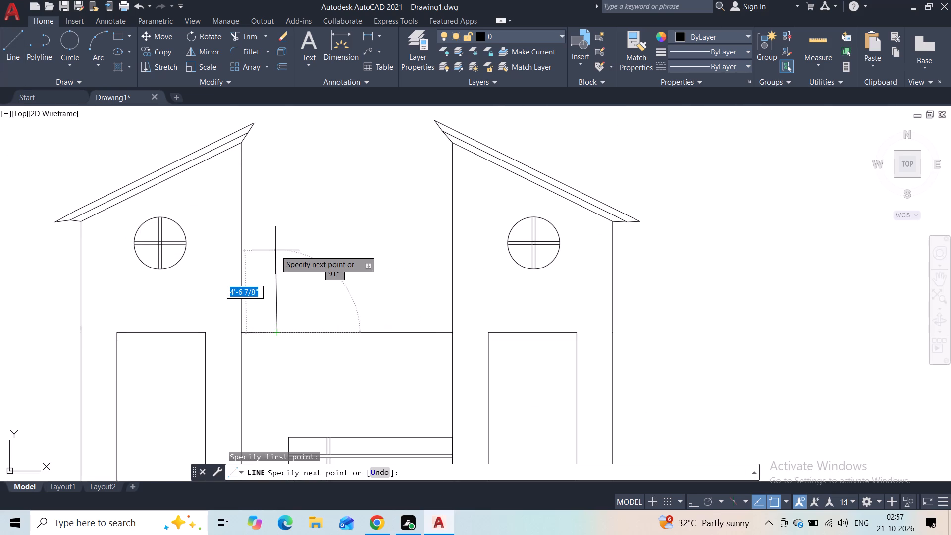
{"action": "key", "text": "F8"}
{"action": "key", "text": "3"}
{"action": "key", "text": "apostrophe"}
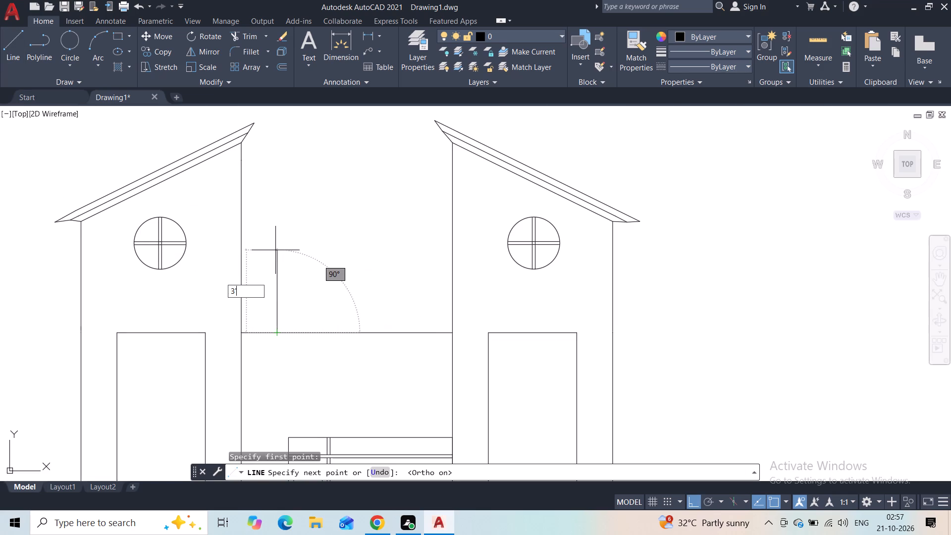
{"action": "key", "text": "Return"}
{"action": "key", "text": "Escape"}
{"action": "left_click", "coordinate": [294, 276]}
{"action": "left_click", "coordinate": [269, 304]}
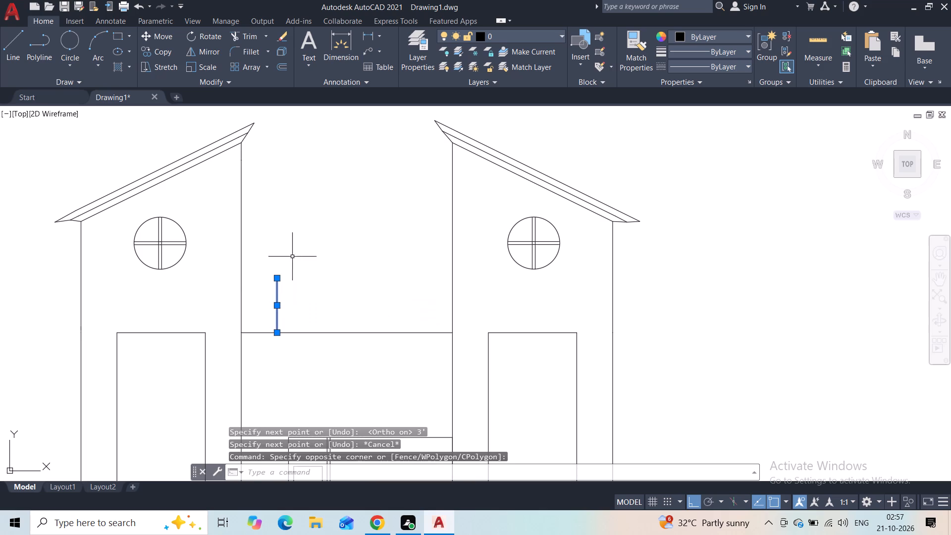
{"action": "left_click", "coordinate": [286, 69]}
{"action": "type", "text": "2\""}
{"action": "key", "text": "Return"}
{"action": "left_click", "coordinate": [284, 281]}
{"action": "key", "text": "Escape"}
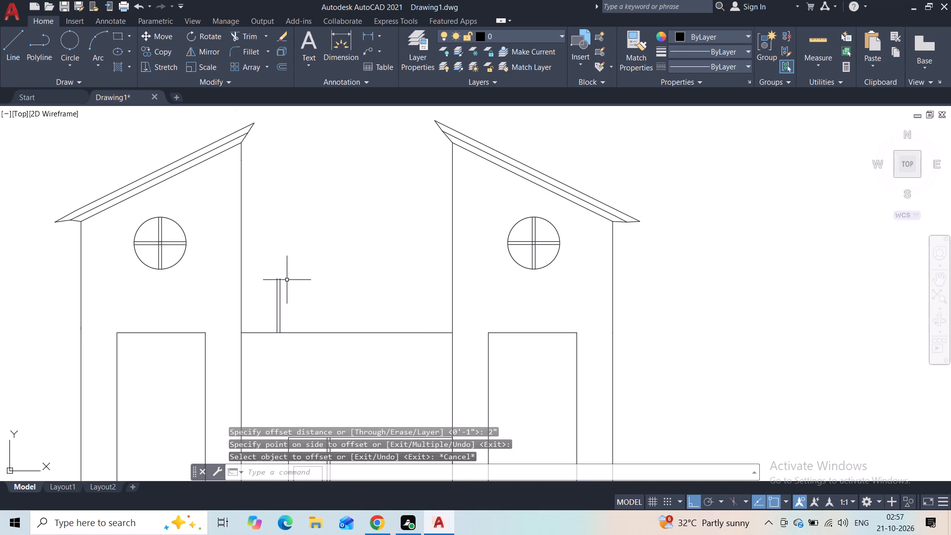
Draw a horizontal rail line between the two towers just below the post's top, and offset it 2" upward.
{"action": "left_click", "coordinate": [16, 40]}
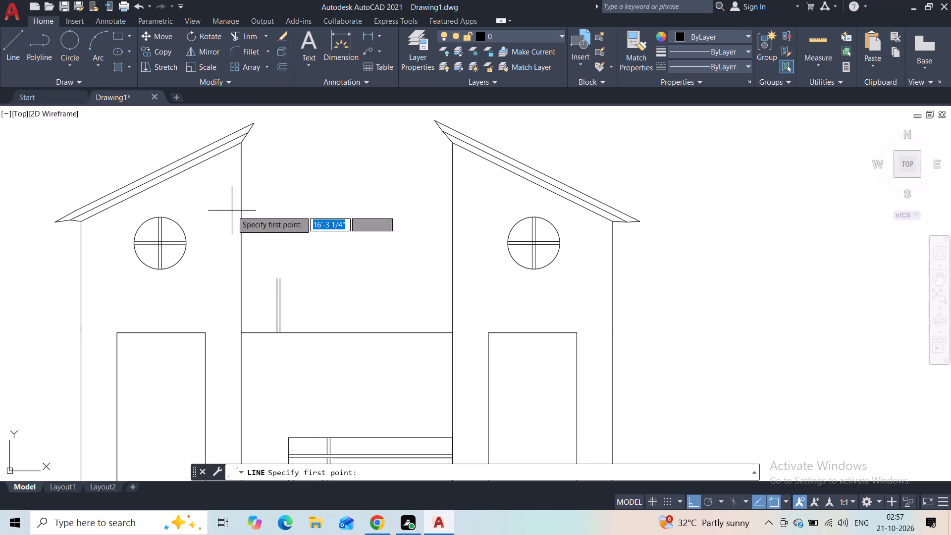
{"action": "left_click", "coordinate": [241, 282]}
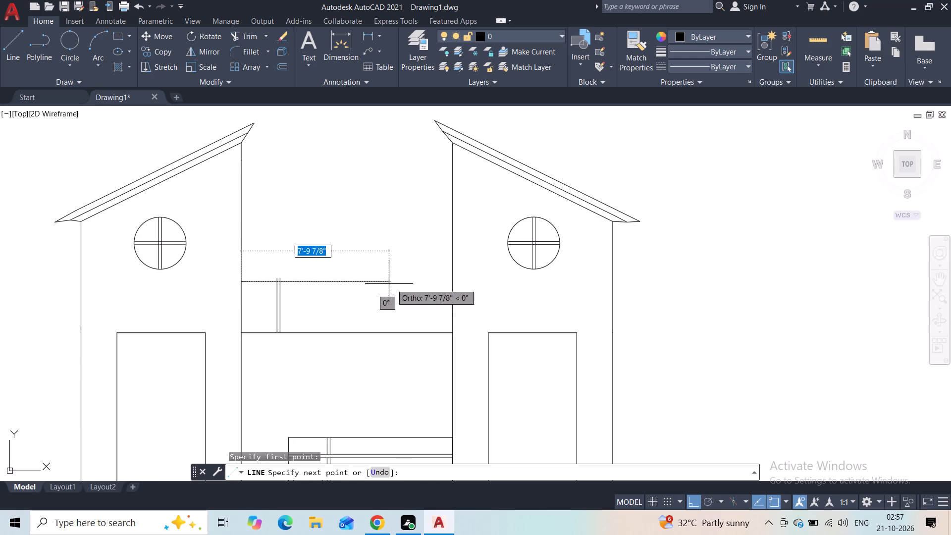
{"action": "left_click", "coordinate": [454, 280]}
{"action": "key", "text": "Escape"}
{"action": "left_click", "coordinate": [411, 266]}
{"action": "left_click", "coordinate": [375, 300]}
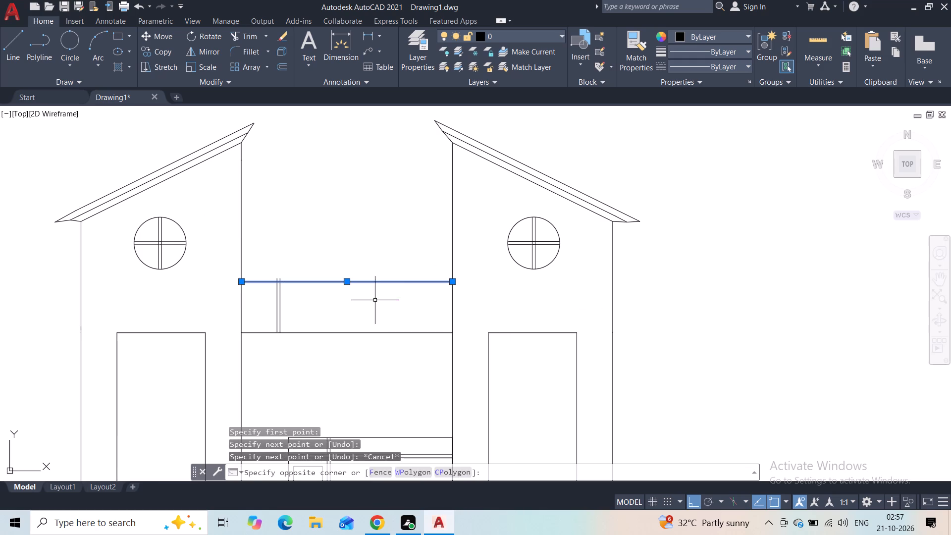
{"action": "left_click", "coordinate": [277, 69]}
{"action": "type", "text": "2\""}
{"action": "key", "text": "Return"}
{"action": "left_click_drag", "start_coordinate": [300, 203], "coordinate": [294, 183]}
{"action": "key", "text": "Escape"}
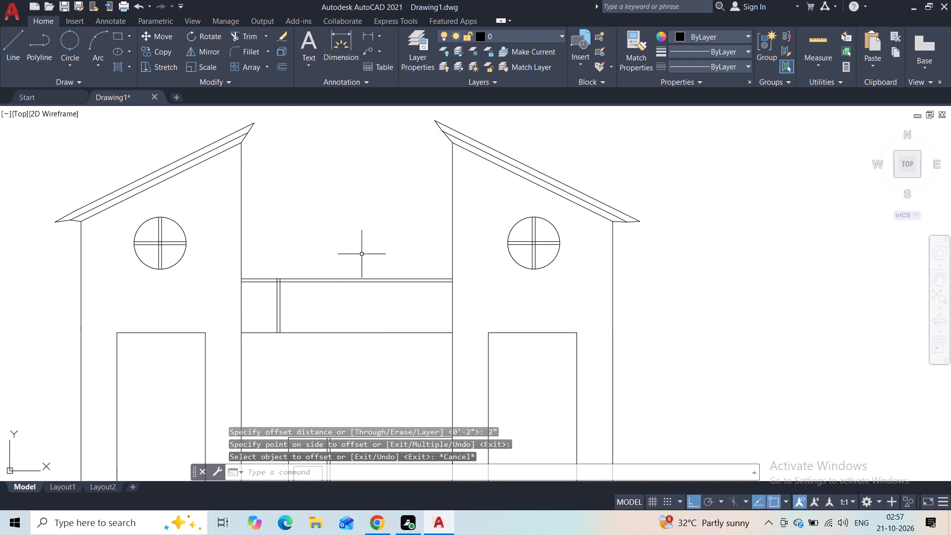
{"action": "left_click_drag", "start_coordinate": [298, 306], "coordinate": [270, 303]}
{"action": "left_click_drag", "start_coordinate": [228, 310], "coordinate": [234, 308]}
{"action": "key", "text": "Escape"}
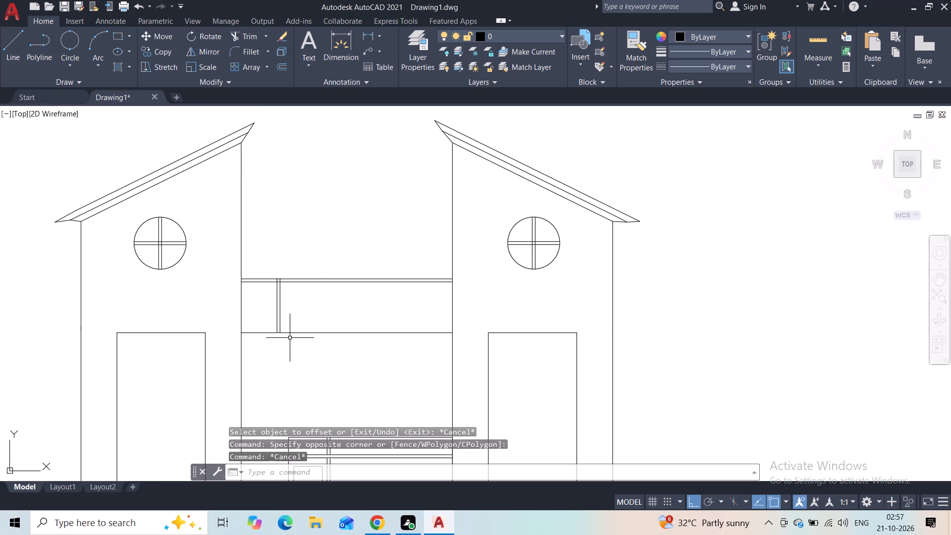
Copy the railing post's two lines four times along the rail toward the right tower, with the third copy about 5'-10" away.
{"action": "left_click", "coordinate": [287, 310]}
{"action": "left_click", "coordinate": [269, 314]}
{"action": "left_click", "coordinate": [159, 57]}
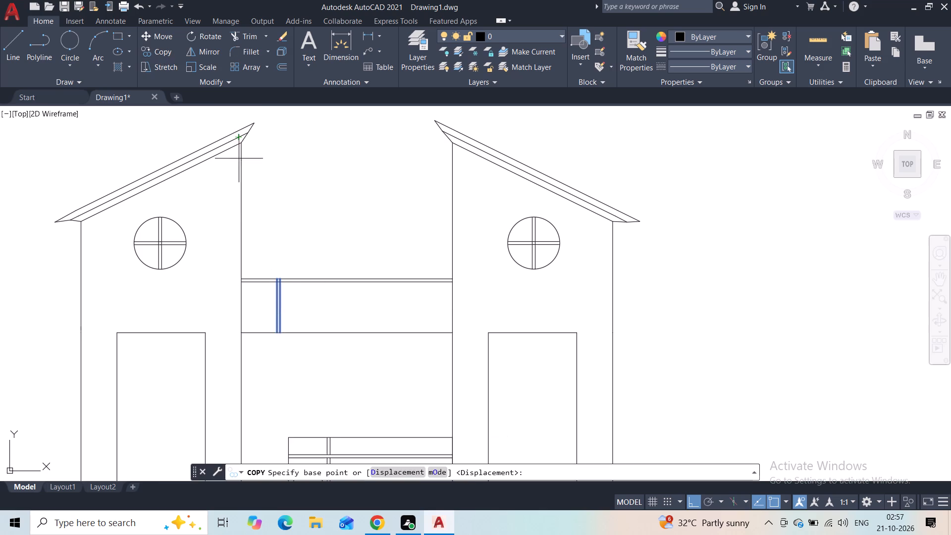
{"action": "scroll", "coordinate": [262, 222], "scroll_direction": "up", "scroll_amount": 3}
{"action": "middle_click_drag", "start_coordinate": [305, 346], "coordinate": [184, 98]}
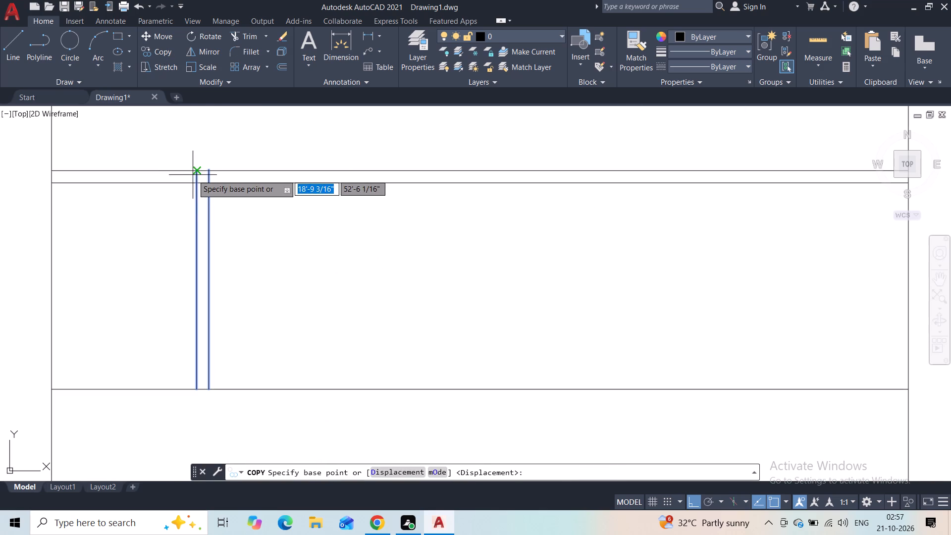
{"action": "left_click", "coordinate": [197, 174]}
{"action": "left_click", "coordinate": [336, 175]}
{"action": "left_click", "coordinate": [466, 177]}
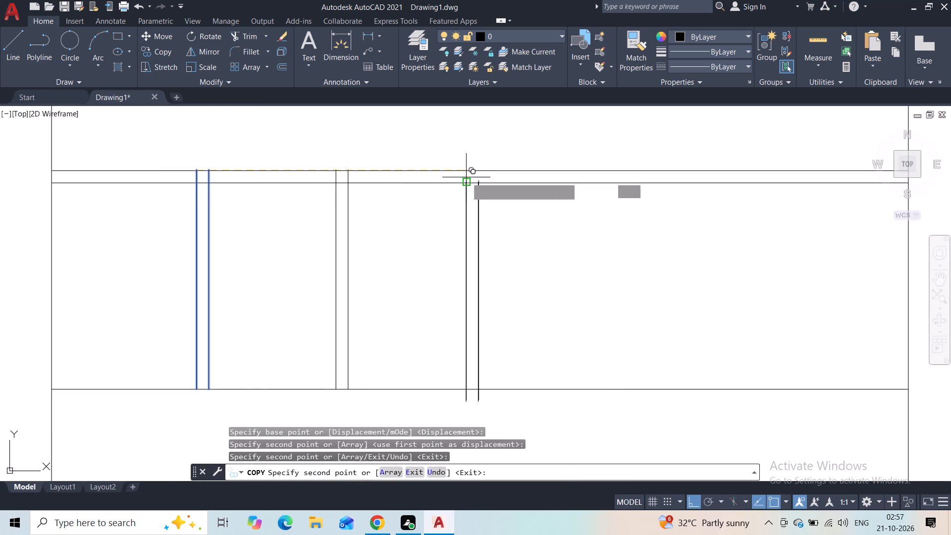
{"action": "left_click", "coordinate": [623, 175]}
{"action": "left_click", "coordinate": [751, 177]}
{"action": "middle_click_drag", "start_coordinate": [776, 193], "coordinate": [672, 202]}
{"action": "key", "text": "Escape"}
Move the post copy nearest the right tower 2" up, from the lower rail line to the upper one.
{"action": "left_click", "coordinate": [676, 214]}
{"action": "left_click", "coordinate": [642, 233]}
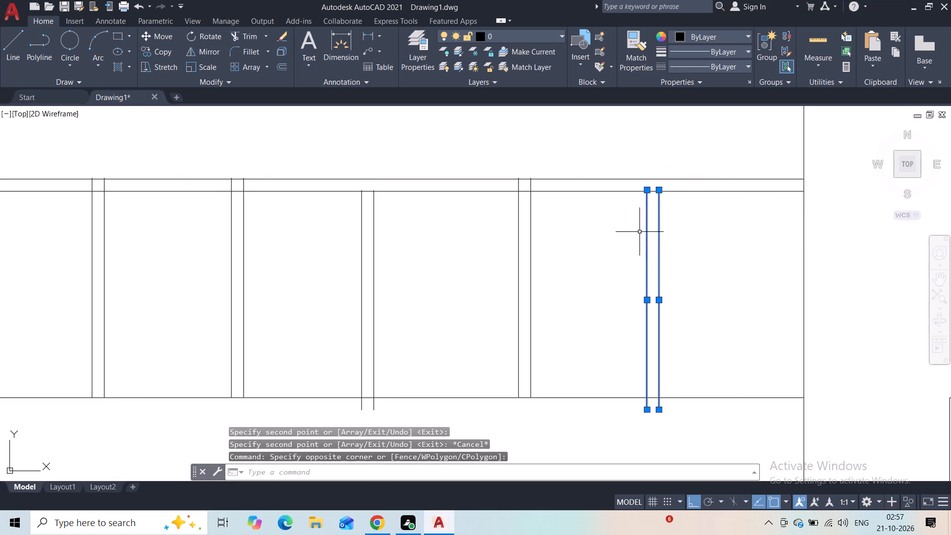
{"action": "left_click", "coordinate": [165, 39]}
{"action": "scroll", "coordinate": [581, 192], "scroll_direction": "up", "scroll_amount": 2}
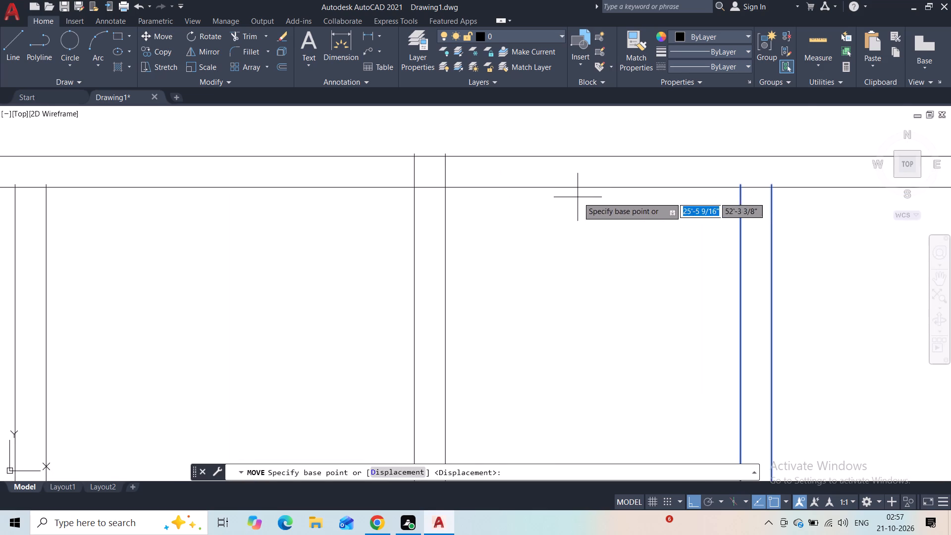
{"action": "left_click", "coordinate": [744, 189]}
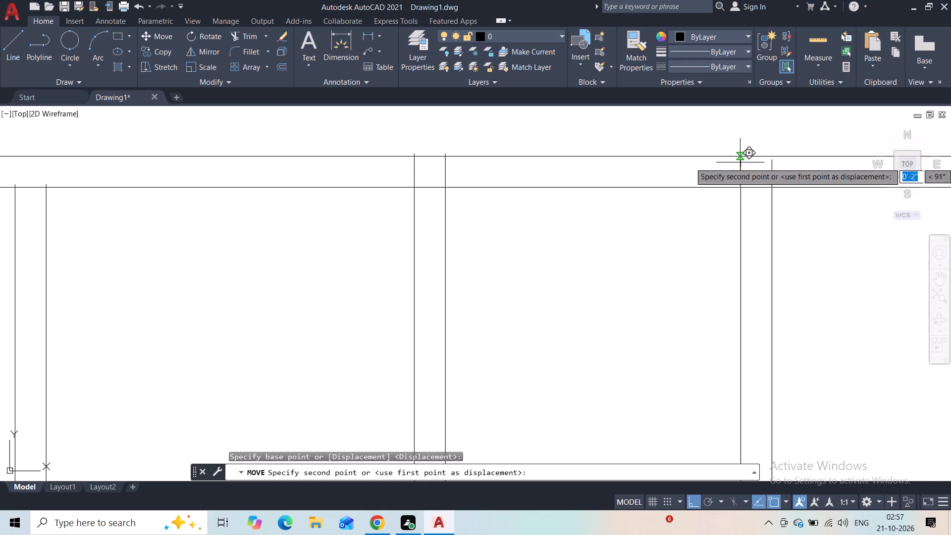
{"action": "left_click", "coordinate": [740, 162]}
Trim the ends of the post nearest the right tower where they project above the upper rail line.
{"action": "scroll", "coordinate": [766, 160], "scroll_direction": "up", "scroll_amount": 2}
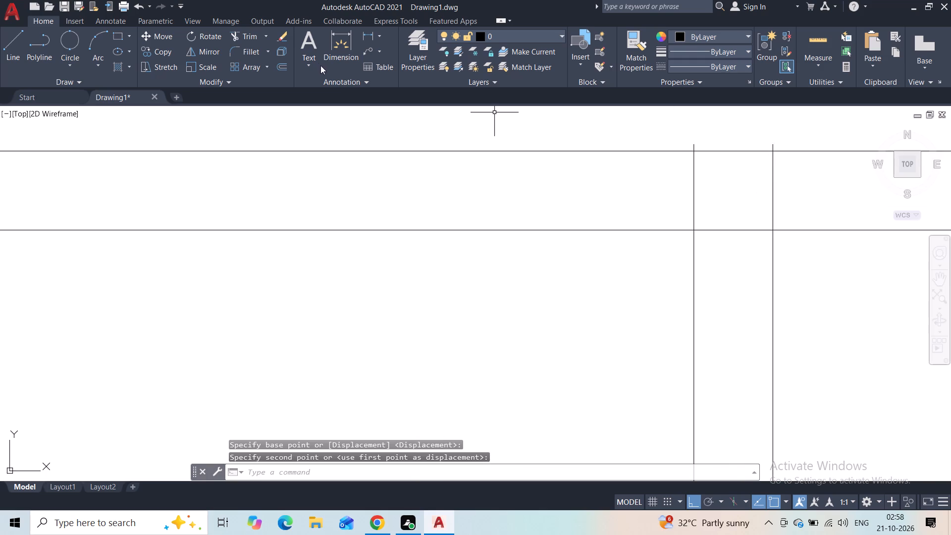
{"action": "middle_click_drag", "start_coordinate": [503, 329], "coordinate": [287, 127]}
{"action": "scroll", "coordinate": [327, 196], "scroll_direction": "down", "scroll_amount": 2}
{"action": "middle_click_drag", "start_coordinate": [442, 370], "coordinate": [442, 296]}
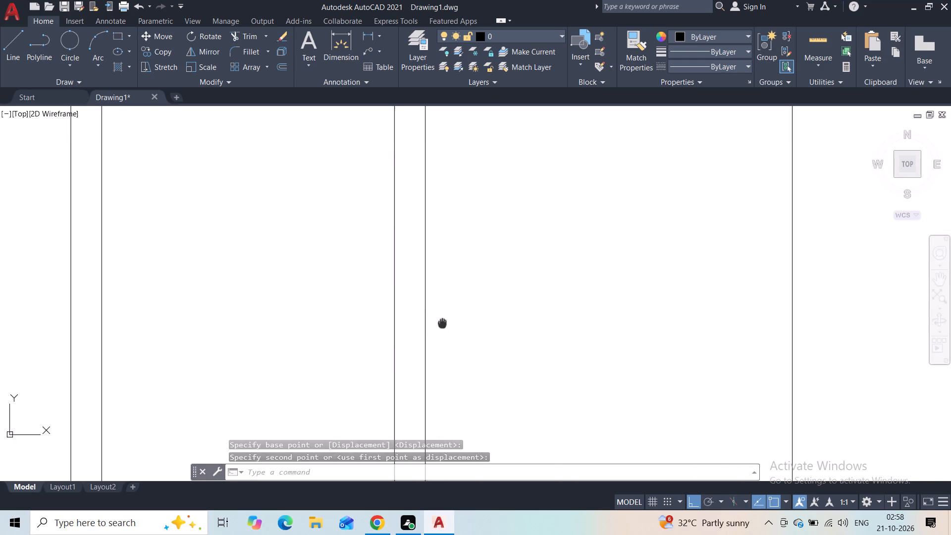
{"action": "middle_click_drag", "start_coordinate": [442, 296], "coordinate": [442, 138]}
{"action": "middle_click_drag", "start_coordinate": [438, 365], "coordinate": [441, 283]}
{"action": "scroll", "coordinate": [365, 389], "scroll_direction": "up", "scroll_amount": 3}
{"action": "scroll", "coordinate": [537, 224], "scroll_direction": "up", "scroll_amount": 2}
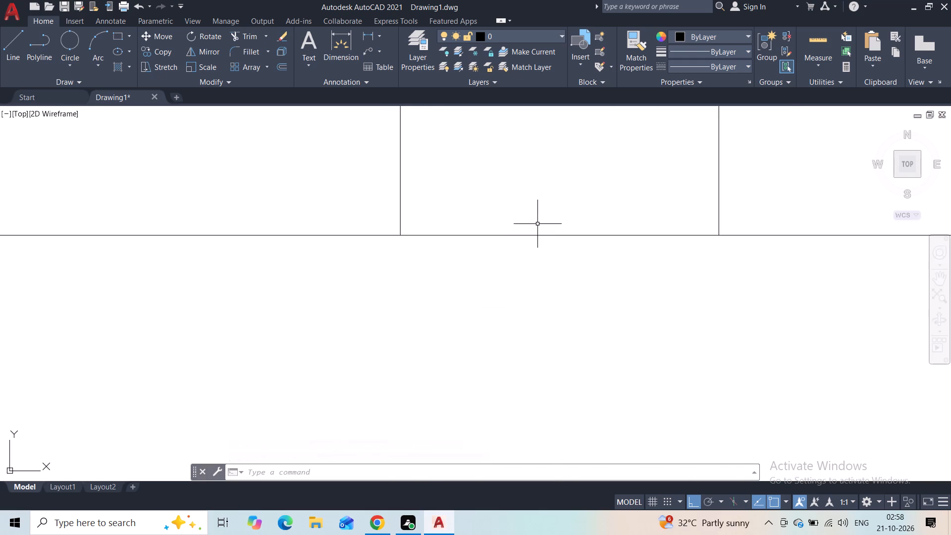
{"action": "scroll", "coordinate": [537, 223], "scroll_direction": "down", "scroll_amount": 8}
{"action": "middle_click_drag", "start_coordinate": [527, 186], "coordinate": [504, 418]}
{"action": "scroll", "coordinate": [520, 261], "scroll_direction": "up", "scroll_amount": 2}
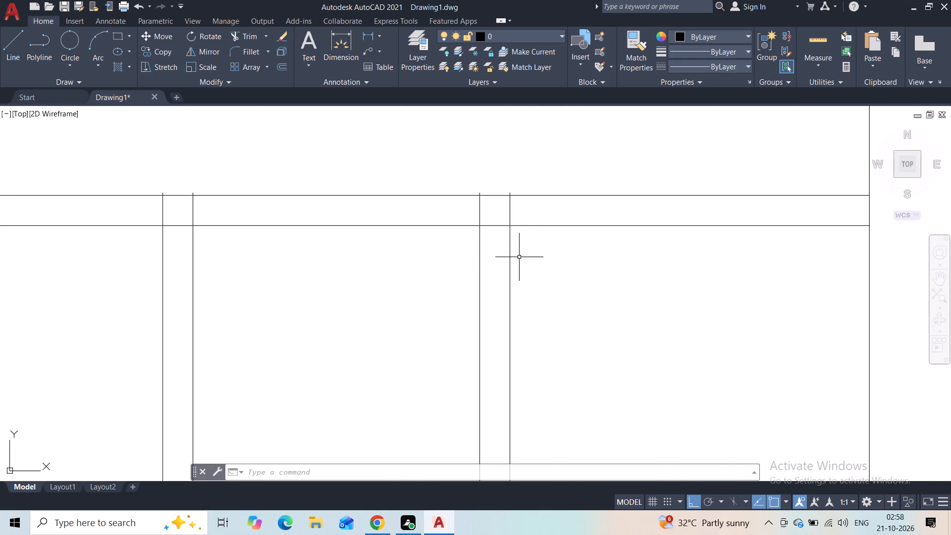
{"action": "middle_click_drag", "start_coordinate": [503, 212], "coordinate": [507, 292]}
{"action": "scroll", "coordinate": [506, 285], "scroll_direction": "up", "scroll_amount": 3}
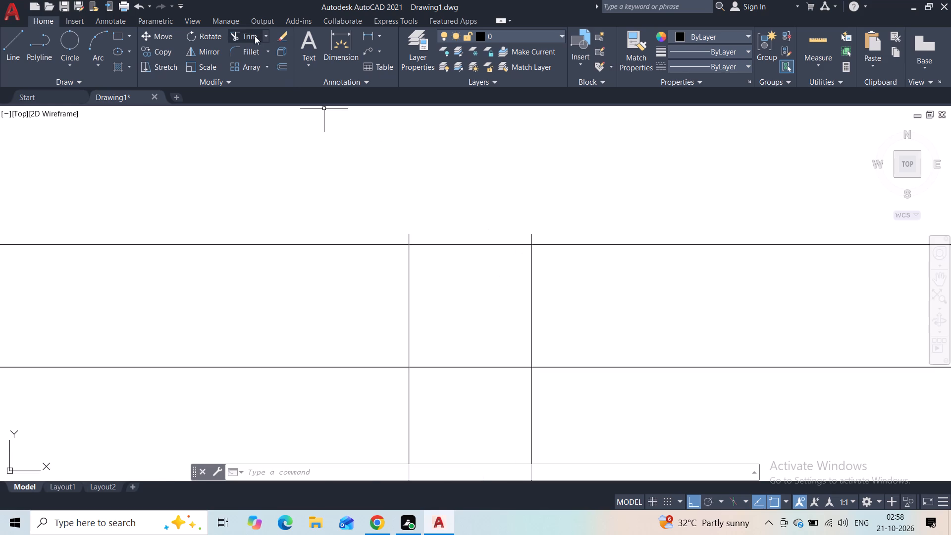
{"action": "left_click", "coordinate": [248, 36]}
{"action": "left_click_drag", "start_coordinate": [561, 232], "coordinate": [406, 236]}
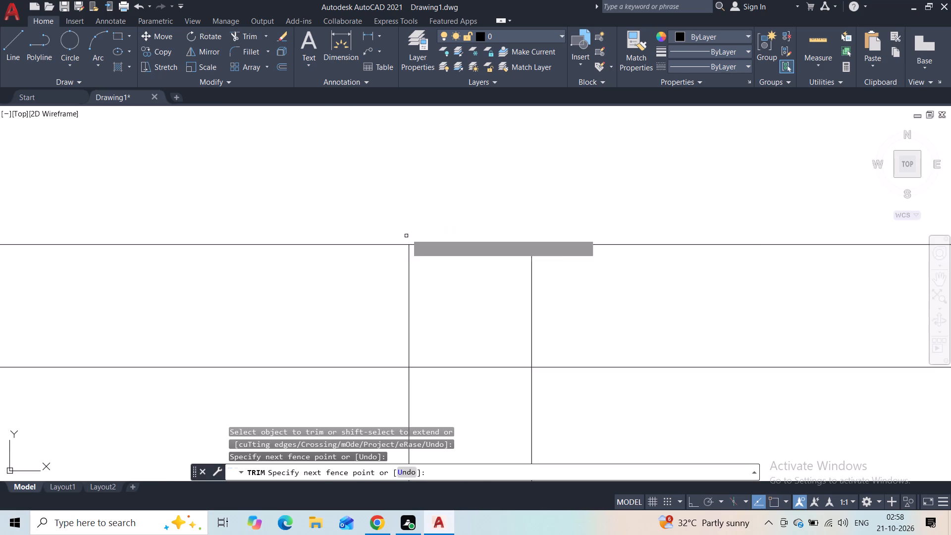
Trim the fourth post's line ends projecting above the upper rail line.
{"action": "scroll", "coordinate": [406, 232], "scroll_direction": "down", "scroll_amount": 4}
{"action": "scroll", "coordinate": [343, 299], "scroll_direction": "down", "scroll_amount": 2}
{"action": "middle_click_drag", "start_coordinate": [339, 304], "coordinate": [609, 219]}
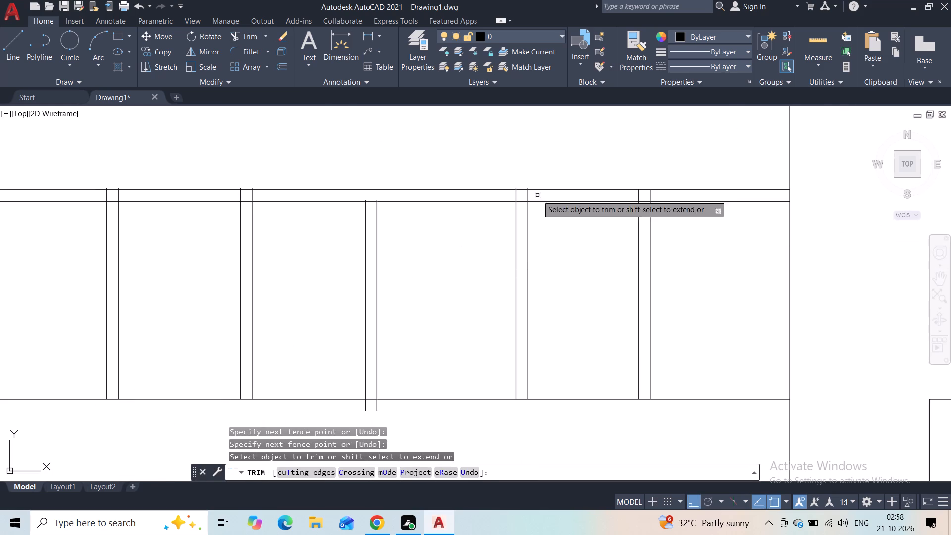
{"action": "scroll", "coordinate": [545, 175], "scroll_direction": "up", "scroll_amount": 4}
{"action": "scroll", "coordinate": [430, 246], "scroll_direction": "up", "scroll_amount": 2}
{"action": "left_click_drag", "start_coordinate": [499, 197], "coordinate": [366, 197]}
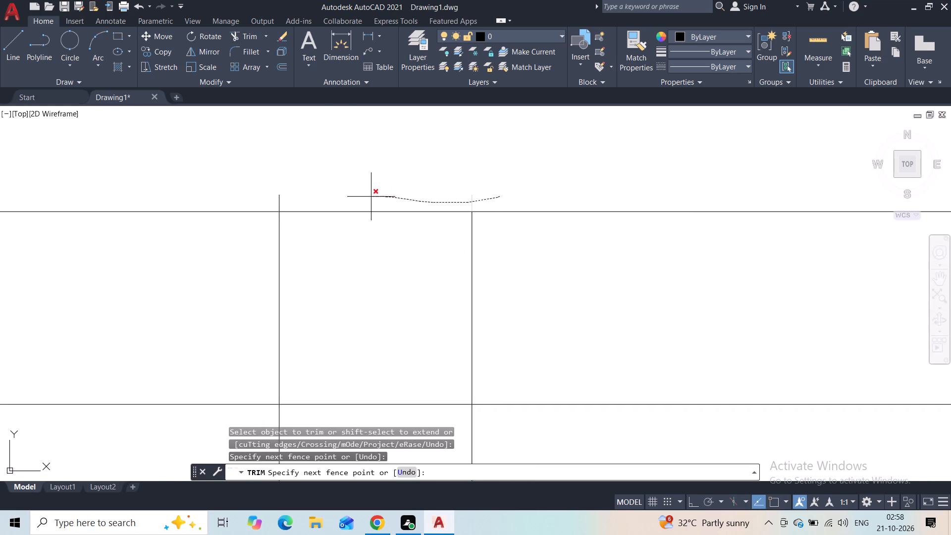
{"action": "left_click_drag", "start_coordinate": [366, 197], "coordinate": [299, 198]}
{"action": "middle_click_drag", "start_coordinate": [304, 280], "coordinate": [369, 0]}
{"action": "scroll", "coordinate": [380, 142], "scroll_direction": "down", "scroll_amount": 4}
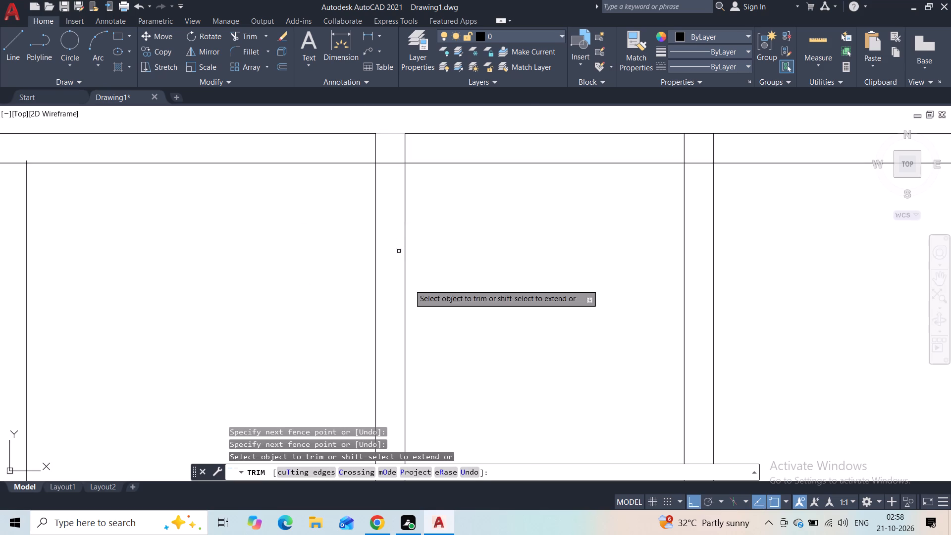
{"action": "middle_click_drag", "start_coordinate": [414, 337], "coordinate": [428, 153]}
{"action": "scroll", "coordinate": [456, 306], "scroll_direction": "down", "scroll_amount": 1}
{"action": "middle_click_drag", "start_coordinate": [456, 351], "coordinate": [466, 215]}
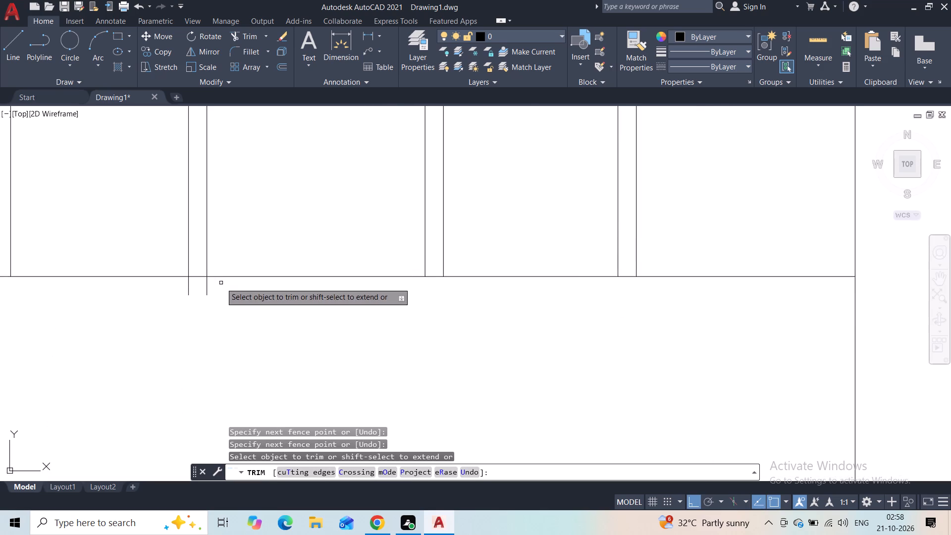
{"action": "middle_click_drag", "start_coordinate": [249, 217], "coordinate": [289, 410]}
{"action": "key", "text": "Escape"}
Move the middle post's two lines up from the lower rail line to the upper rail line.
{"action": "left_click_drag", "start_coordinate": [250, 187], "coordinate": [239, 188]}
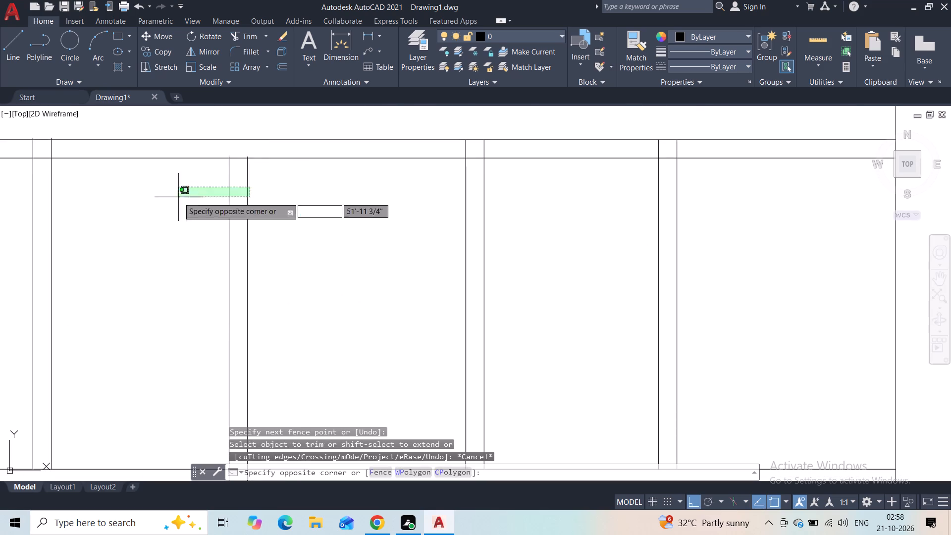
{"action": "left_click", "coordinate": [178, 197]}
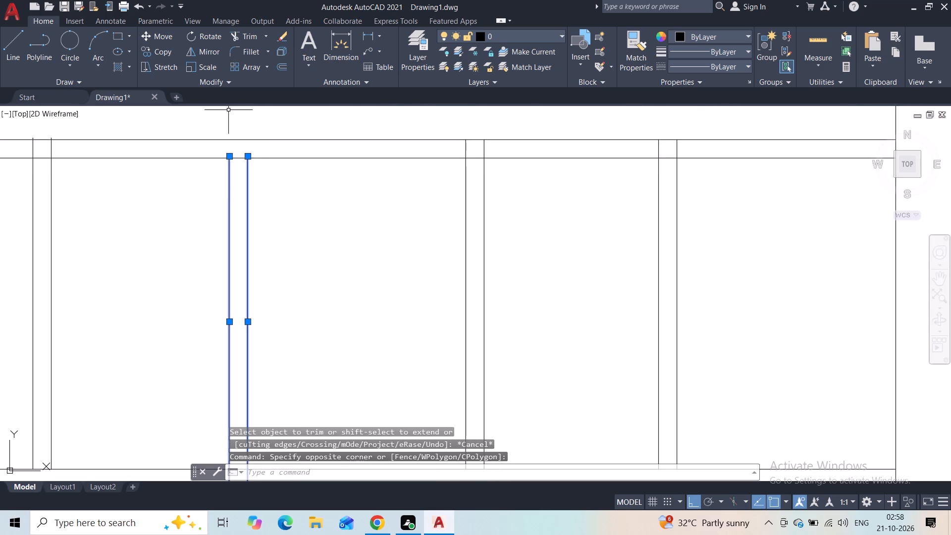
{"action": "left_click", "coordinate": [156, 37]}
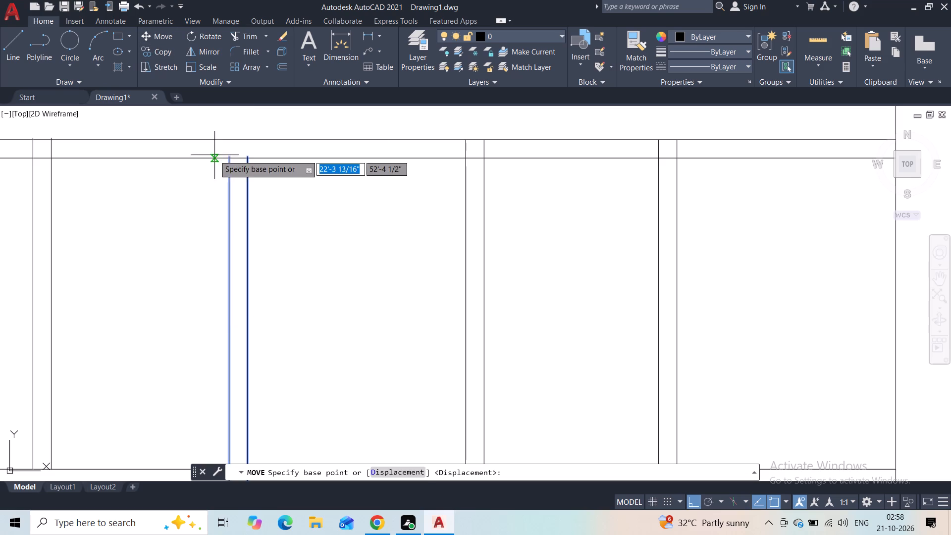
{"action": "left_click", "coordinate": [228, 158]}
{"action": "left_click", "coordinate": [227, 144]}
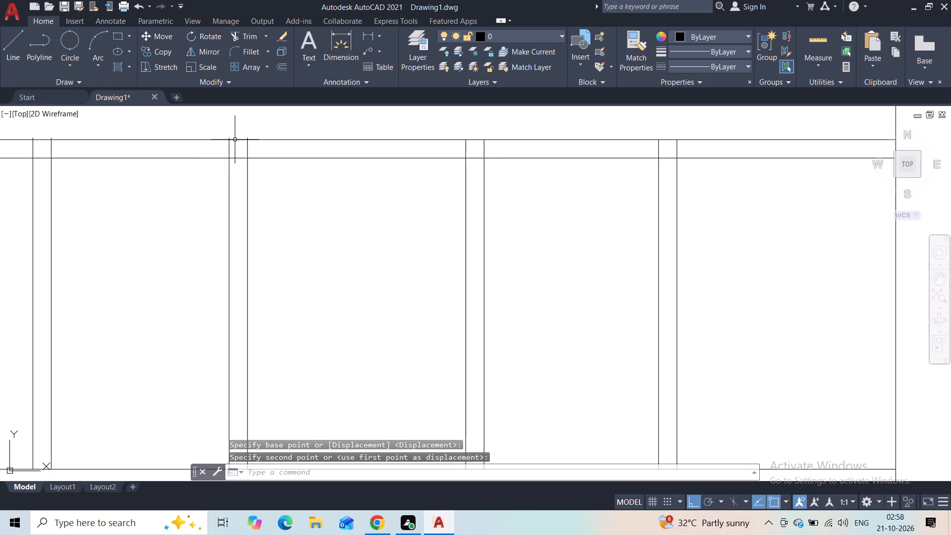
Trim the middle post's line ends projecting above the upper rail line.
{"action": "left_click", "coordinate": [245, 39]}
{"action": "scroll", "coordinate": [244, 122], "scroll_direction": "up", "scroll_amount": 3}
{"action": "scroll", "coordinate": [251, 185], "scroll_direction": "up", "scroll_amount": 2}
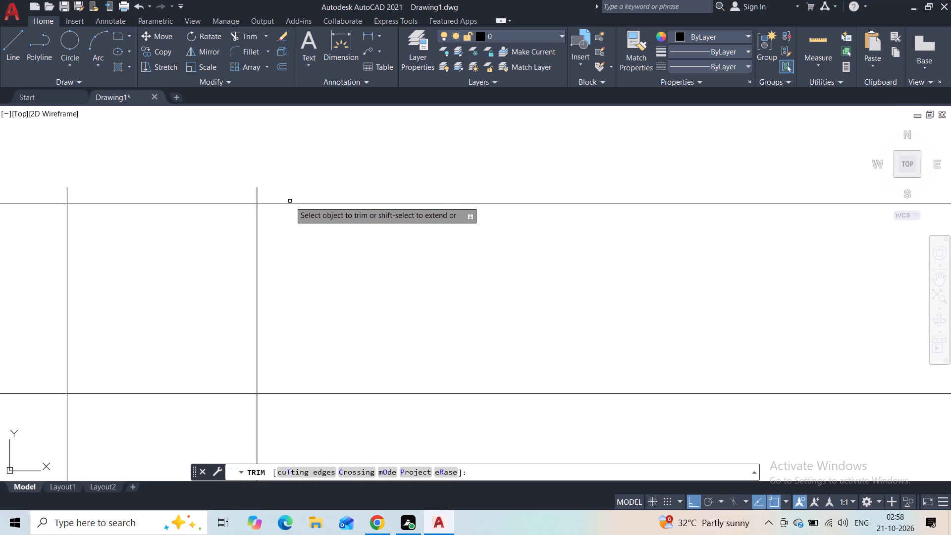
{"action": "left_click_drag", "start_coordinate": [271, 194], "coordinate": [49, 194]}
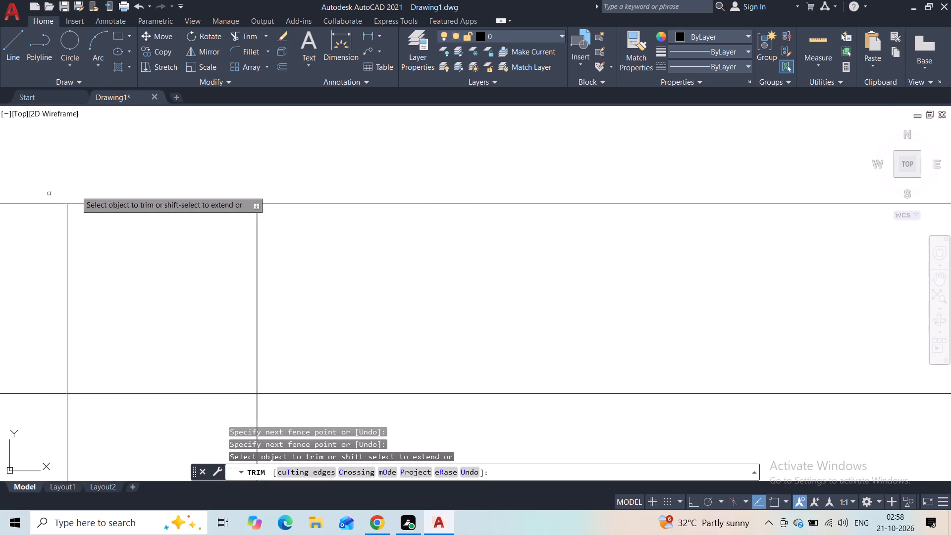
Trim the ends of the post nearest the left tower where they project above the upper rail line.
{"action": "scroll", "coordinate": [88, 198], "scroll_direction": "down", "scroll_amount": 4}
{"action": "middle_click_drag", "start_coordinate": [112, 217], "coordinate": [430, 160]}
{"action": "middle_click_drag", "start_coordinate": [367, 172], "coordinate": [645, 120]}
{"action": "scroll", "coordinate": [247, 234], "scroll_direction": "down", "scroll_amount": 3}
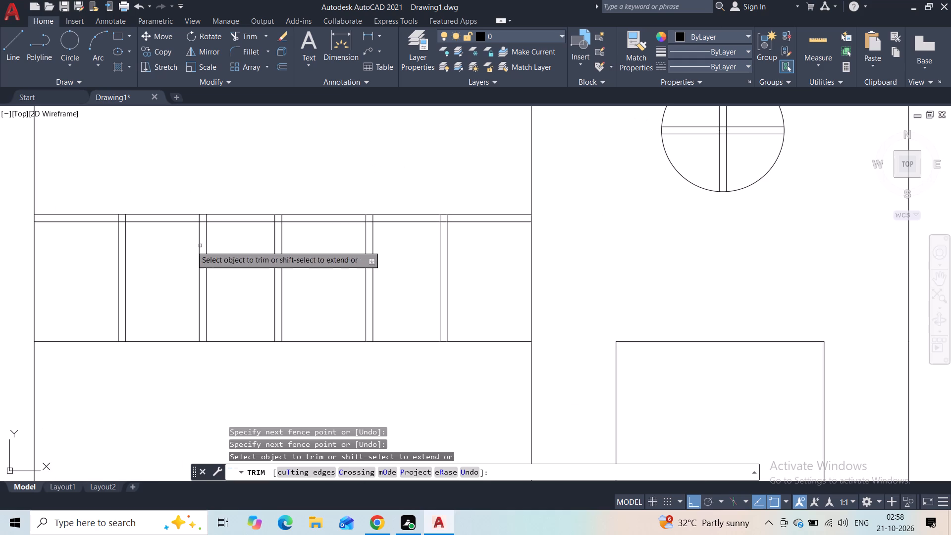
{"action": "middle_click_drag", "start_coordinate": [128, 213], "coordinate": [247, 190]}
{"action": "scroll", "coordinate": [128, 215], "scroll_direction": "up", "scroll_amount": 1}
{"action": "scroll", "coordinate": [247, 190], "scroll_direction": "up", "scroll_amount": 4}
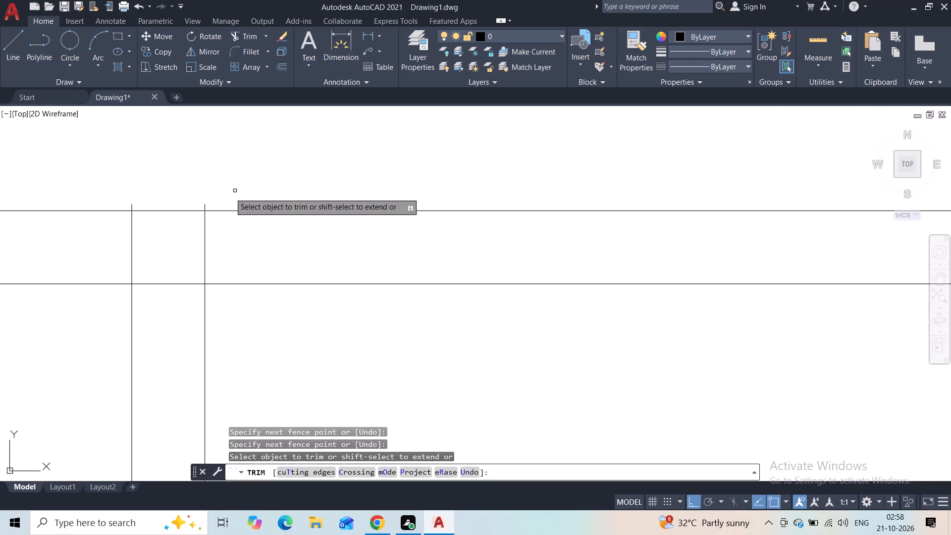
{"action": "middle_click_drag", "start_coordinate": [161, 205], "coordinate": [202, 181]}
{"action": "scroll", "coordinate": [164, 200], "scroll_direction": "up", "scroll_amount": 1}
{"action": "scroll", "coordinate": [295, 179], "scroll_direction": "up", "scroll_amount": 3}
{"action": "left_click_drag", "start_coordinate": [228, 211], "coordinate": [149, 211]}
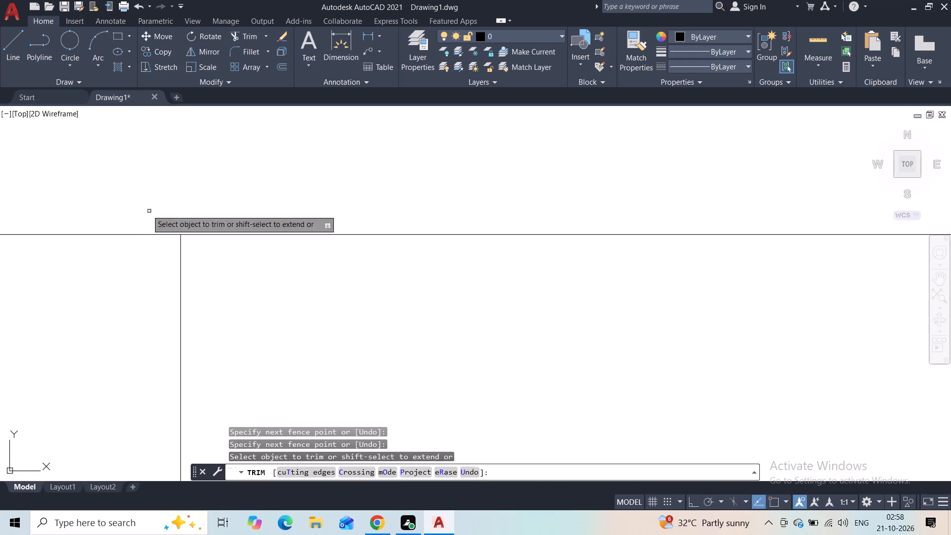
{"action": "middle_click_drag", "start_coordinate": [147, 210], "coordinate": [607, 187]}
{"action": "left_click_drag", "start_coordinate": [202, 189], "coordinate": [119, 182]}
{"action": "scroll", "coordinate": [152, 175], "scroll_direction": "down", "scroll_amount": 8}
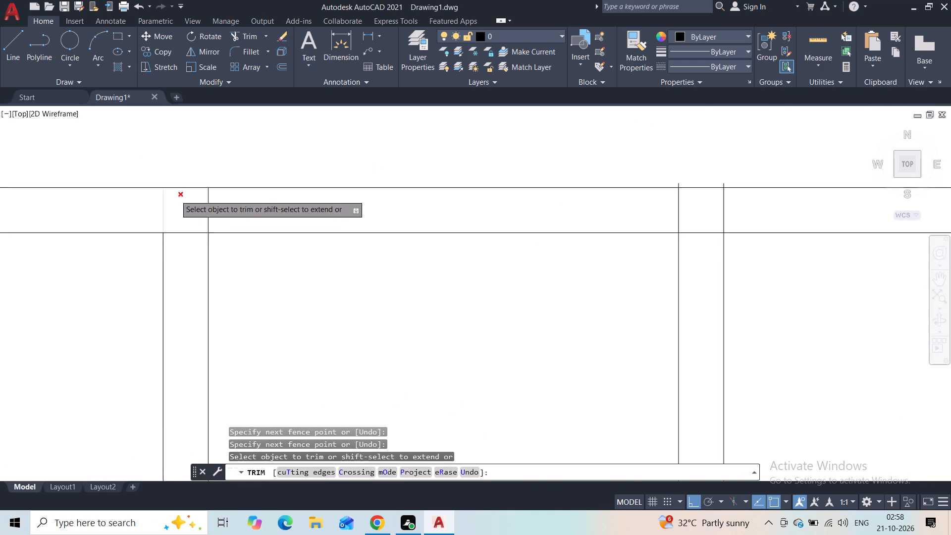
{"action": "scroll", "coordinate": [176, 200], "scroll_direction": "down", "scroll_amount": 2}
{"action": "key", "text": "Escape"}
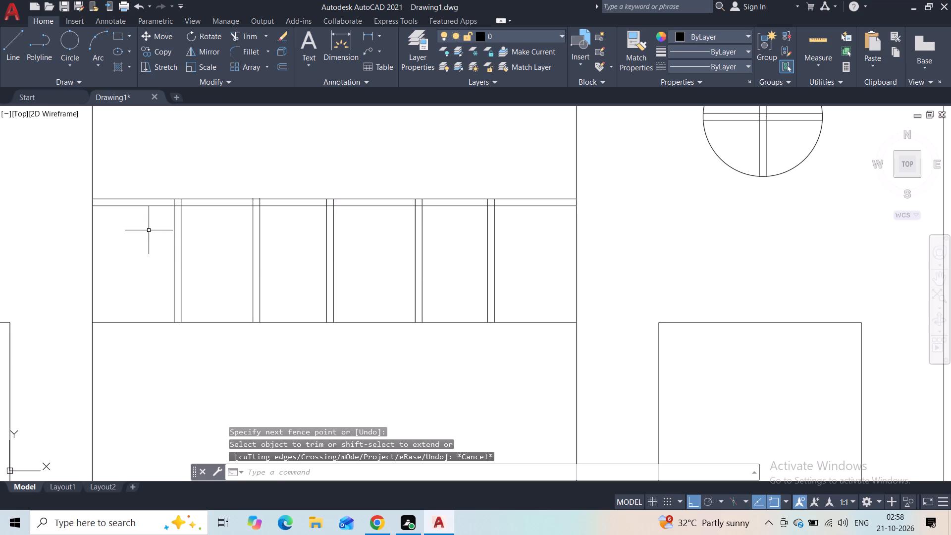
Fill the walls of both sloped-roof towers with a solid hatch in index colour 37, leaving the round windows and tall openings unfilled.
{"action": "scroll", "coordinate": [149, 229], "scroll_direction": "down", "scroll_amount": 3}
{"action": "scroll", "coordinate": [213, 284], "scroll_direction": "down", "scroll_amount": 2}
{"action": "middle_click_drag", "start_coordinate": [213, 285], "coordinate": [260, 246]}
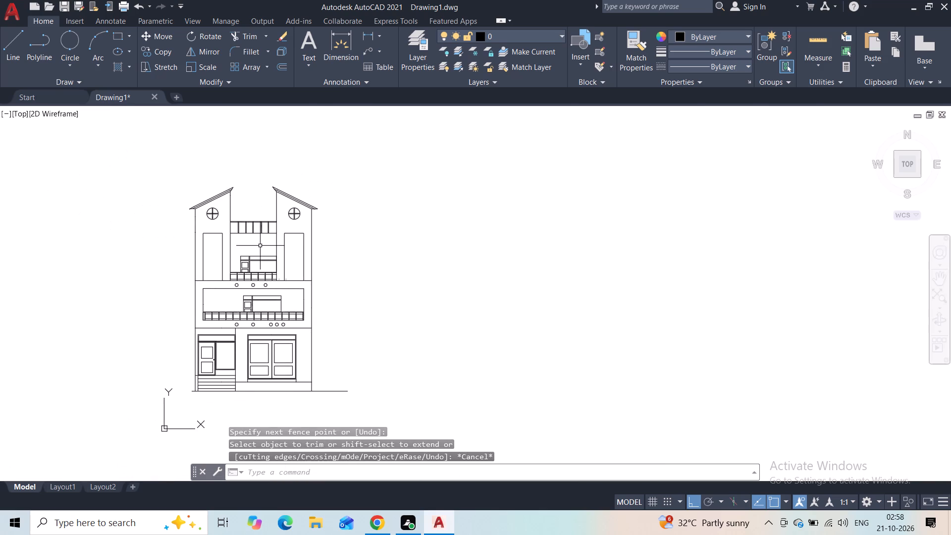
{"action": "key", "text": "h"}
{"action": "left_click", "coordinate": [280, 271]}
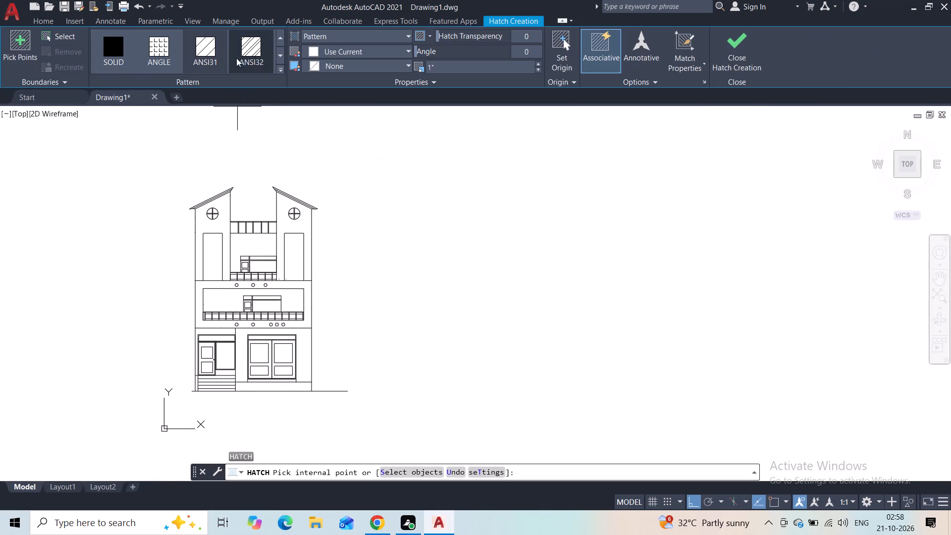
{"action": "left_click", "coordinate": [120, 57]}
{"action": "left_click", "coordinate": [386, 51]}
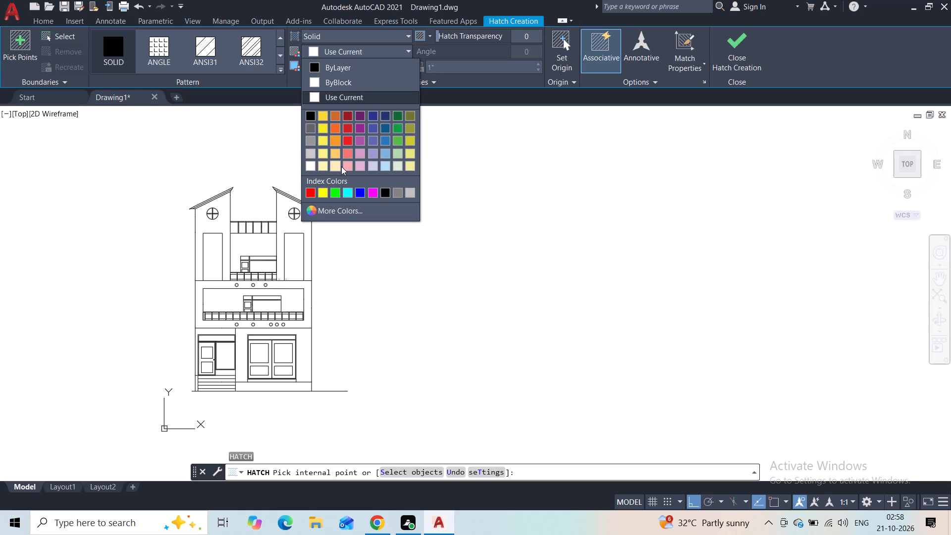
{"action": "left_click", "coordinate": [319, 206]}
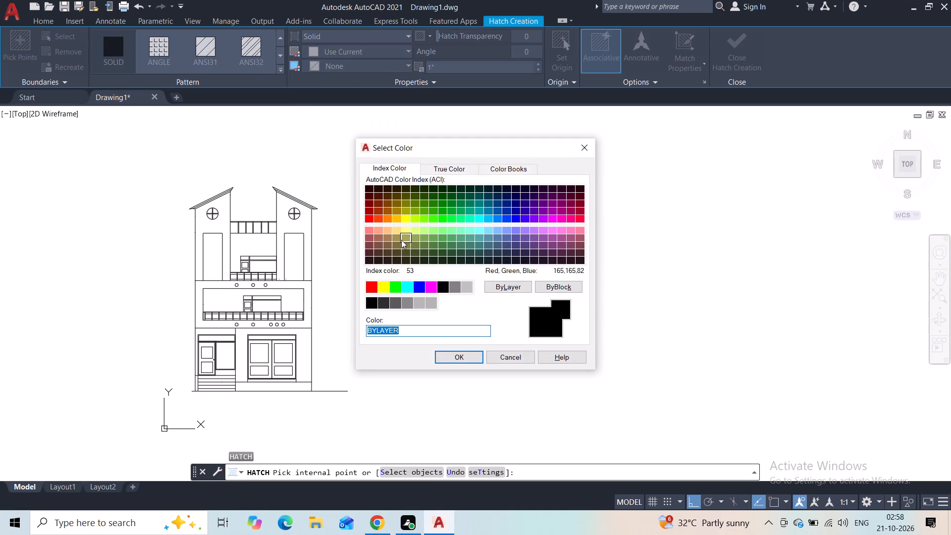
{"action": "left_click", "coordinate": [399, 251]}
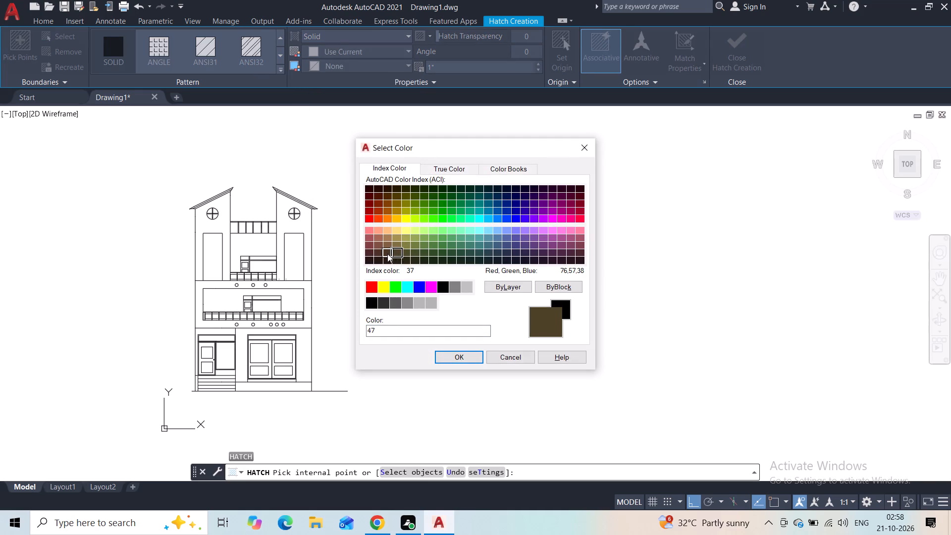
{"action": "left_click", "coordinate": [387, 254]}
{"action": "left_click", "coordinate": [378, 253]}
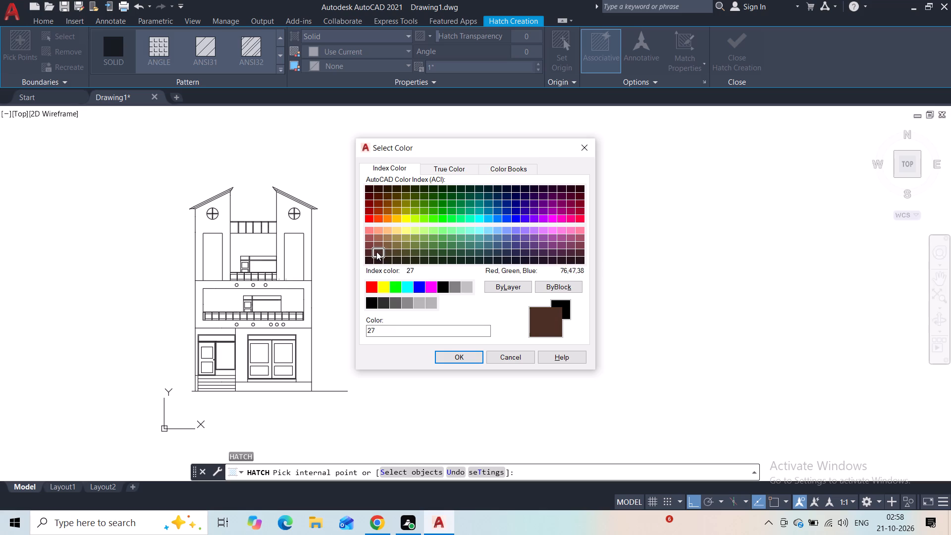
{"action": "left_click", "coordinate": [368, 252]}
{"action": "left_click", "coordinate": [385, 251]}
{"action": "left_click", "coordinate": [446, 357]}
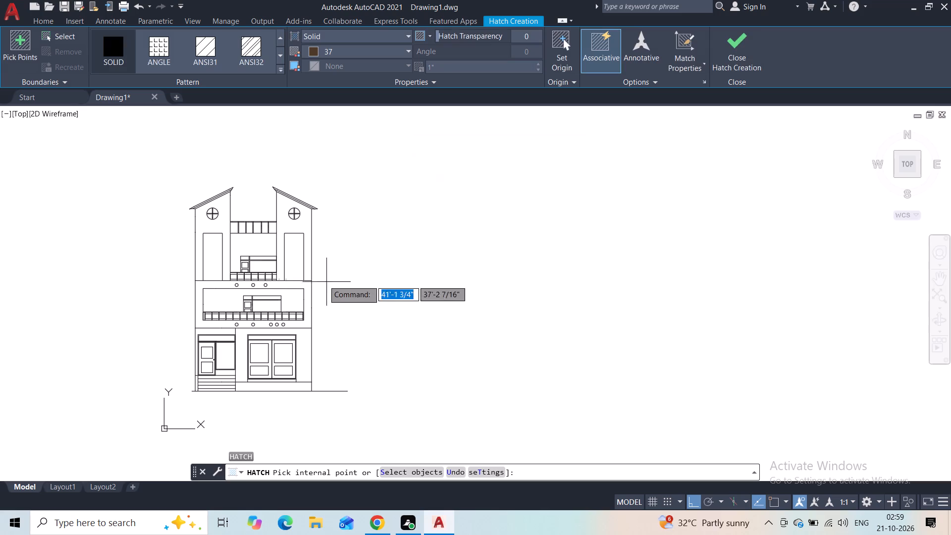
{"action": "scroll", "coordinate": [298, 234], "scroll_direction": "up", "scroll_amount": 2}
{"action": "left_click", "coordinate": [306, 216]}
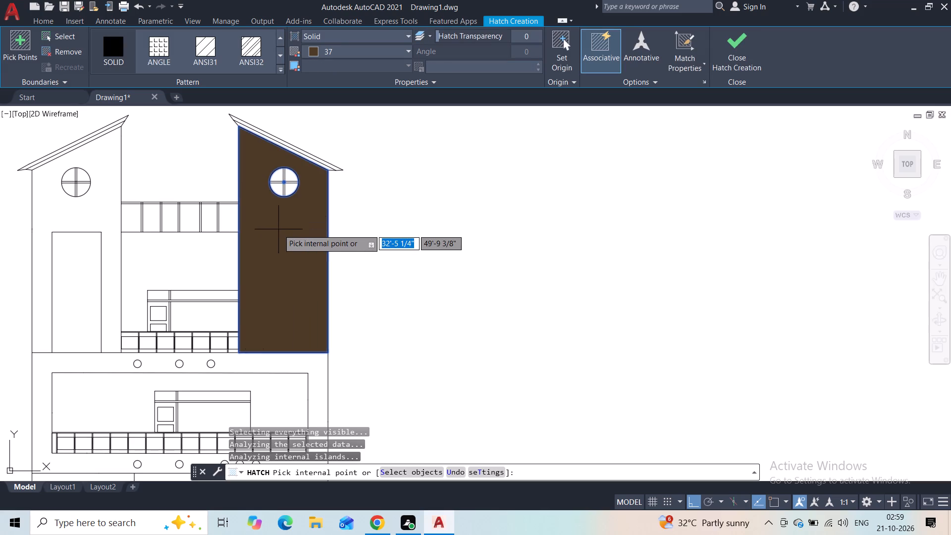
{"action": "key", "text": "ctrl+z"}
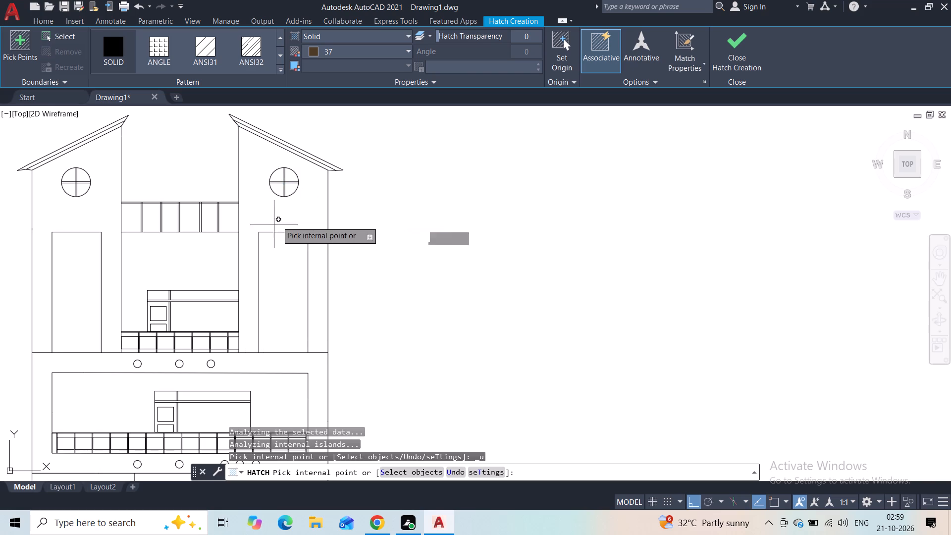
{"action": "left_click", "coordinate": [278, 221]}
{"action": "left_click", "coordinate": [105, 217]}
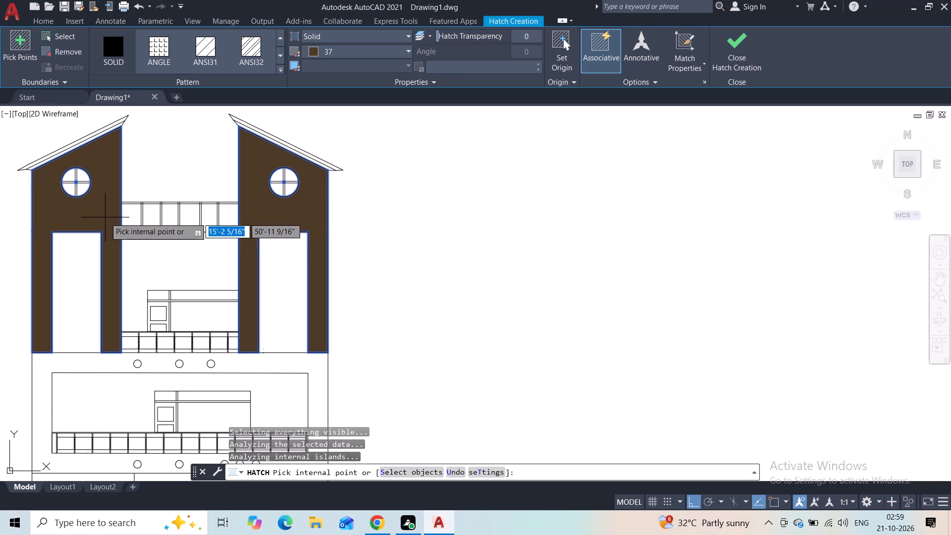
{"action": "middle_click_drag", "start_coordinate": [153, 174], "coordinate": [136, 261]}
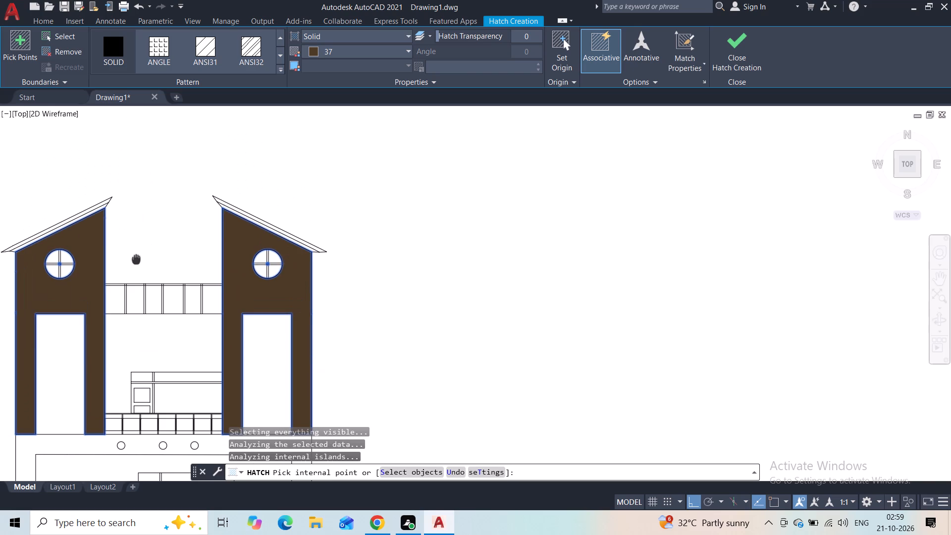
{"action": "middle_click_drag", "start_coordinate": [136, 261], "coordinate": [244, 162]}
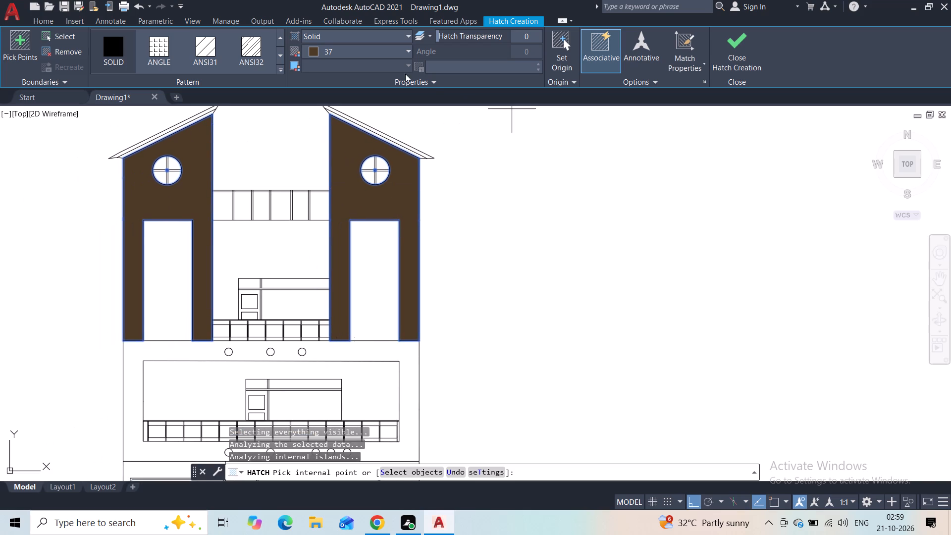
{"action": "left_click", "coordinate": [734, 49]}
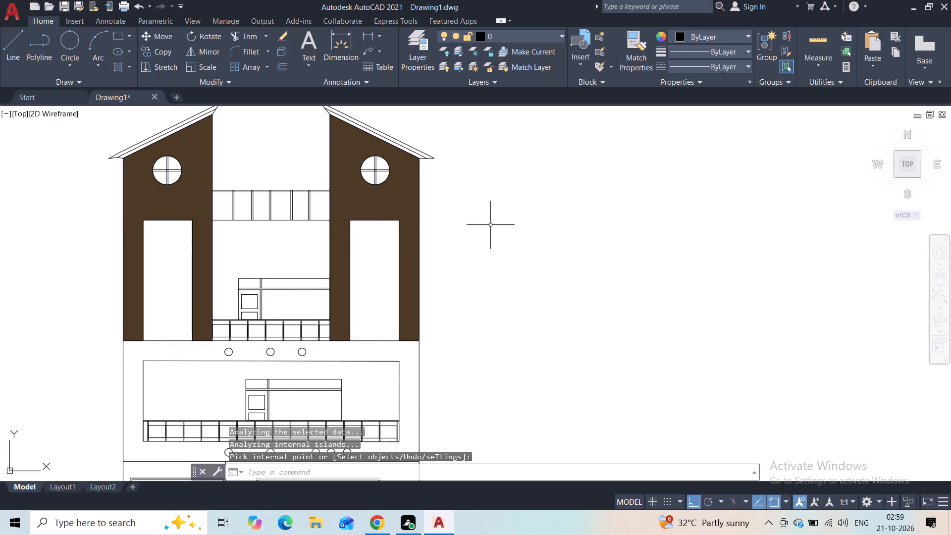
Draw a rear block's outline with lines from the upper rail between the towers, up, across, and down to the right tower's roof.
{"action": "middle_click_drag", "start_coordinate": [488, 225], "coordinate": [494, 334]}
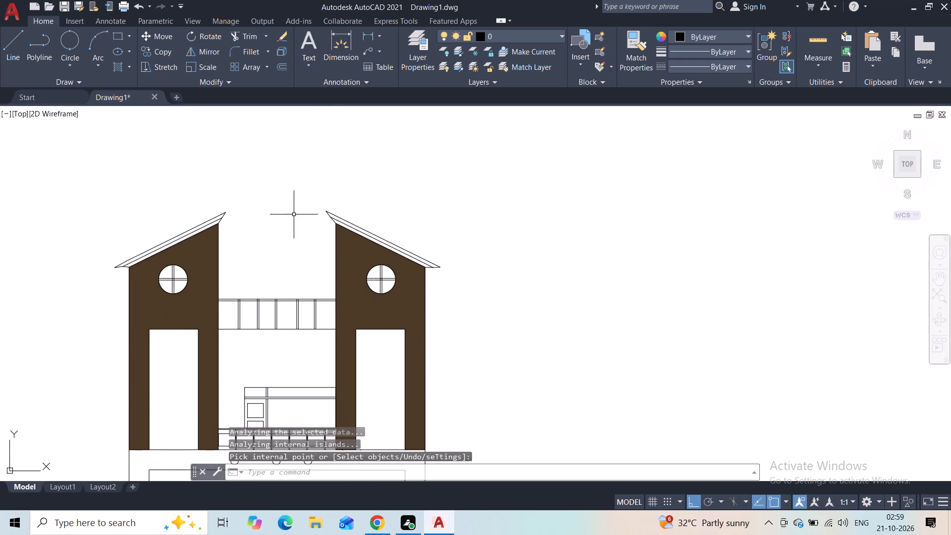
{"action": "left_click", "coordinate": [16, 59]}
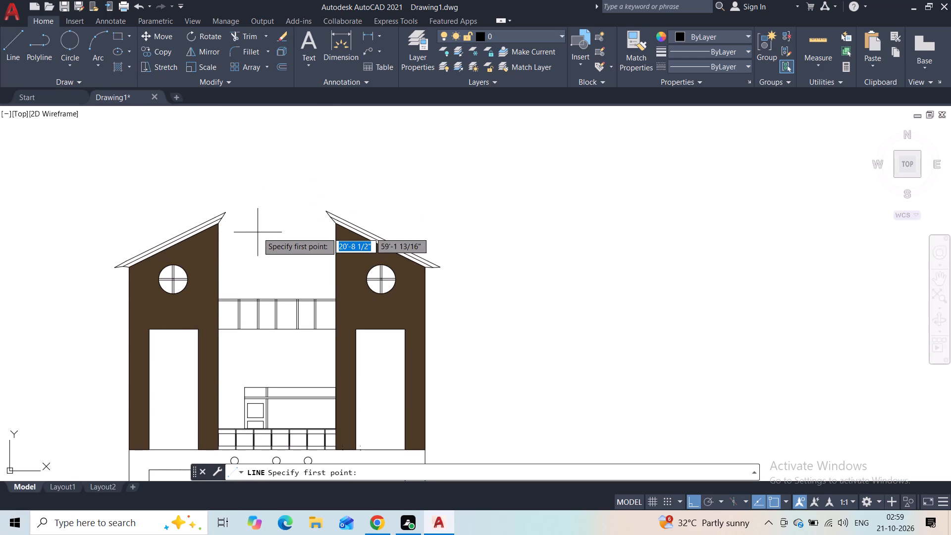
{"action": "left_click", "coordinate": [270, 299]}
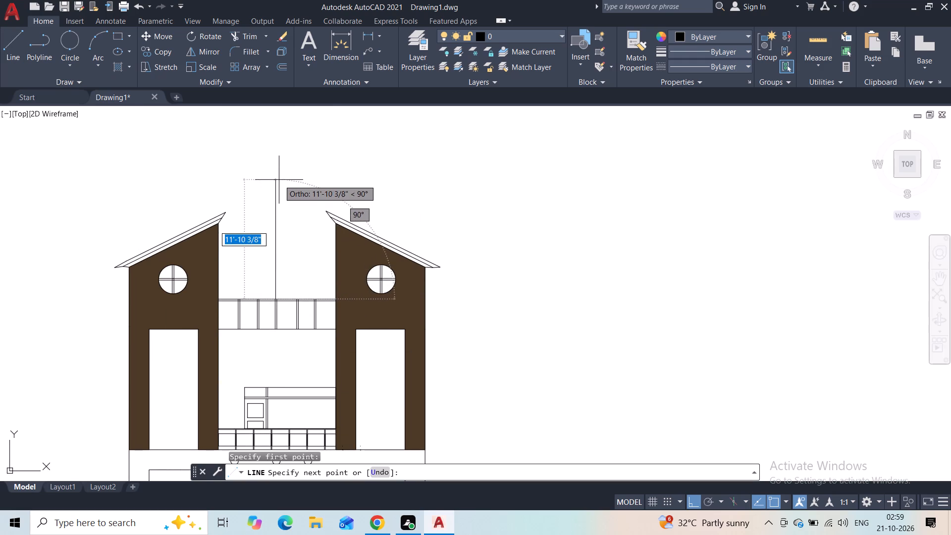
{"action": "left_click", "coordinate": [279, 160]}
{"action": "left_click", "coordinate": [383, 154]}
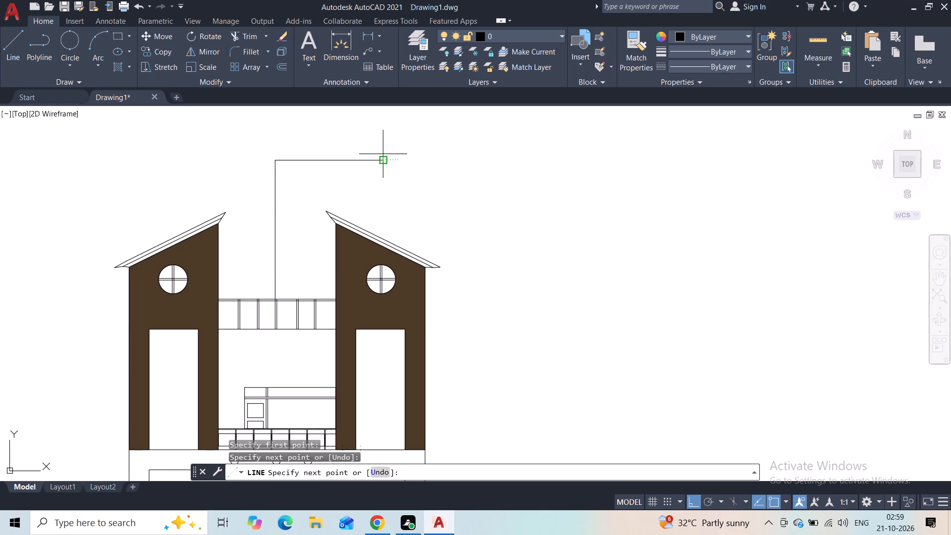
{"action": "scroll", "coordinate": [383, 225], "scroll_direction": "up", "scroll_amount": 3}
{"action": "left_click", "coordinate": [373, 272]}
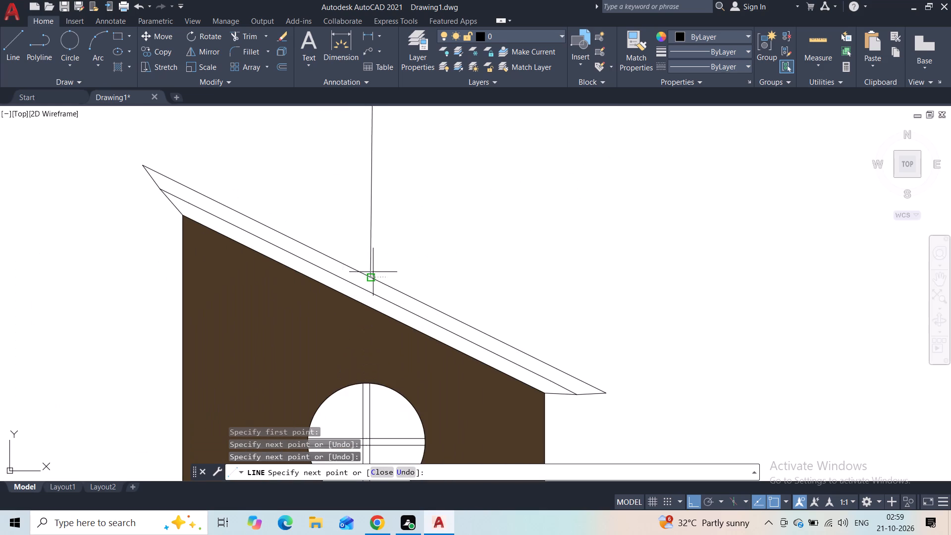
{"action": "key", "text": "Escape"}
Draw a thin horizontal rectangle about 11'-9" long across the rear block, from its left edge to just past its right edge.
{"action": "scroll", "coordinate": [352, 217], "scroll_direction": "down", "scroll_amount": 4}
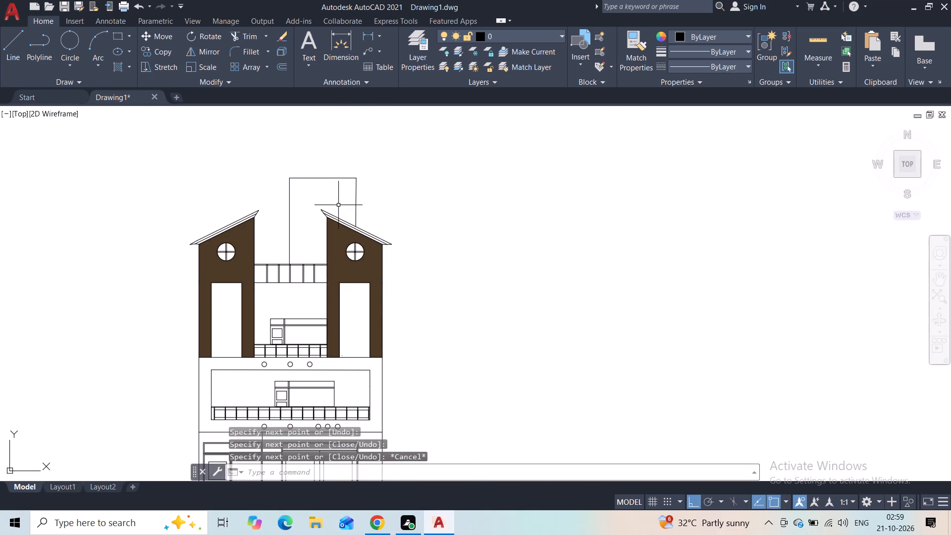
{"action": "scroll", "coordinate": [334, 203], "scroll_direction": "up", "scroll_amount": 1}
{"action": "scroll", "coordinate": [212, 170], "scroll_direction": "up", "scroll_amount": 1}
{"action": "left_click", "coordinate": [118, 36]}
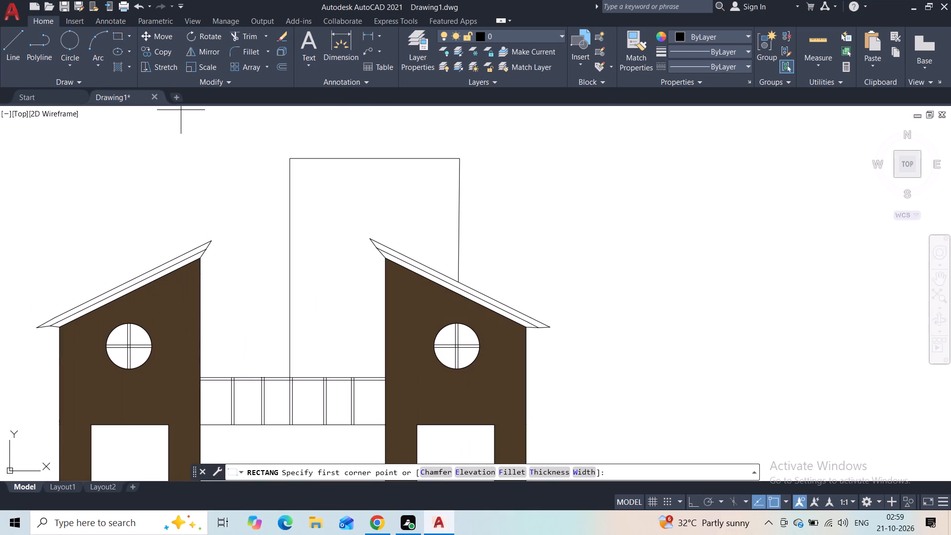
{"action": "scroll", "coordinate": [282, 185], "scroll_direction": "up", "scroll_amount": 1}
{"action": "left_click", "coordinate": [296, 197]}
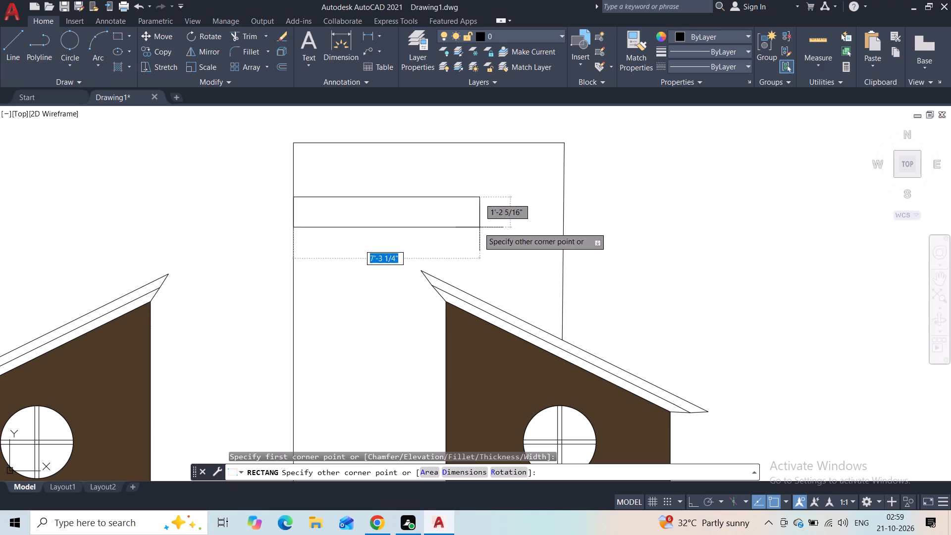
{"action": "left_click", "coordinate": [590, 210]}
Stretch the thin rectangle's left end outward past the rear block's left edge.
{"action": "left_click", "coordinate": [294, 206]}
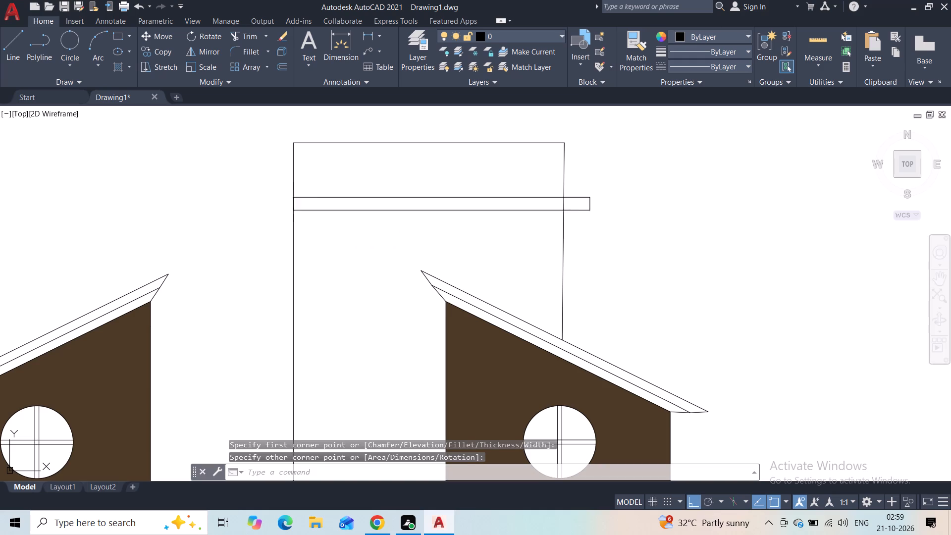
{"action": "left_click", "coordinate": [294, 206]}
{"action": "scroll", "coordinate": [294, 204], "scroll_direction": "up", "scroll_amount": 2}
{"action": "key", "text": "Escape"}
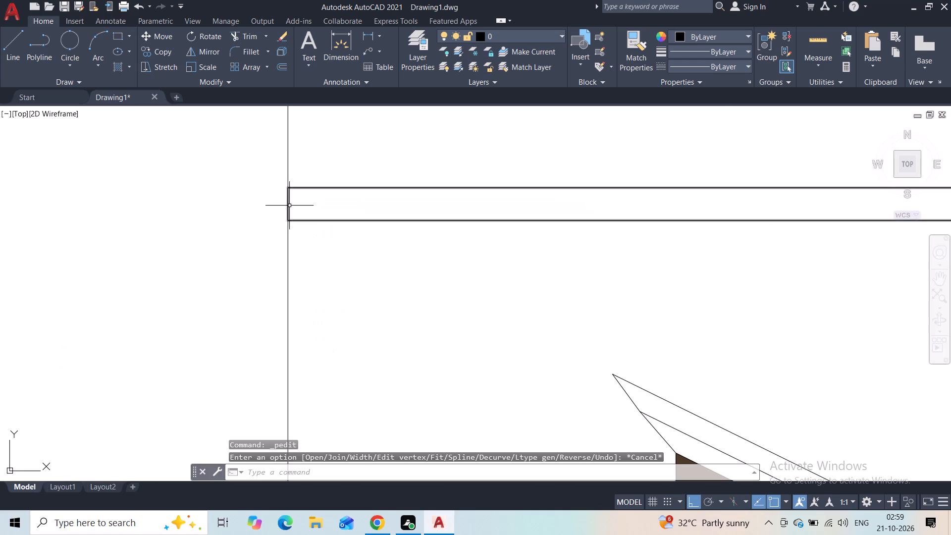
{"action": "left_click", "coordinate": [288, 206]}
{"action": "left_click", "coordinate": [288, 206]}
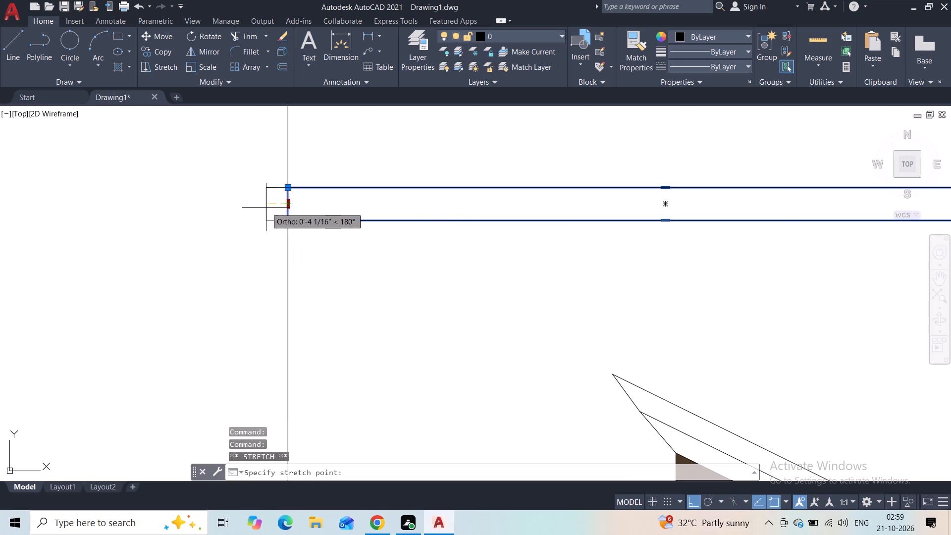
{"action": "left_click", "coordinate": [241, 209]}
{"action": "key", "text": "Escape"}
Draw a small projecting rectangle about 1'-10" by 5" against the left tower's outer wall, slightly above the tall opening.
{"action": "scroll", "coordinate": [252, 251], "scroll_direction": "down", "scroll_amount": 3}
{"action": "middle_click_drag", "start_coordinate": [251, 254], "coordinate": [412, 159]}
{"action": "scroll", "coordinate": [386, 200], "scroll_direction": "down", "scroll_amount": 2}
{"action": "middle_click_drag", "start_coordinate": [380, 246], "coordinate": [390, 159]}
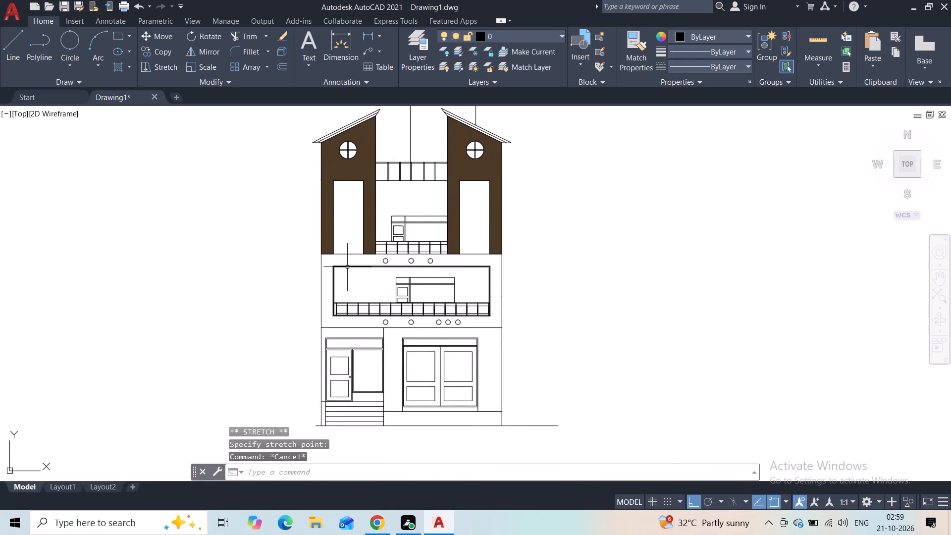
{"action": "left_click", "coordinate": [113, 39]}
{"action": "scroll", "coordinate": [283, 185], "scroll_direction": "up", "scroll_amount": 2}
{"action": "scroll", "coordinate": [381, 157], "scroll_direction": "up", "scroll_amount": 1}
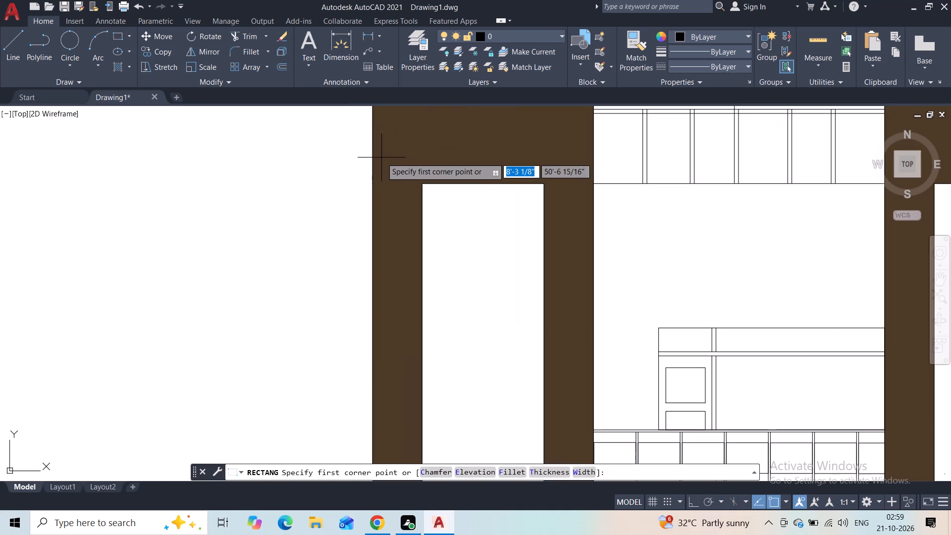
{"action": "left_click", "coordinate": [370, 154]}
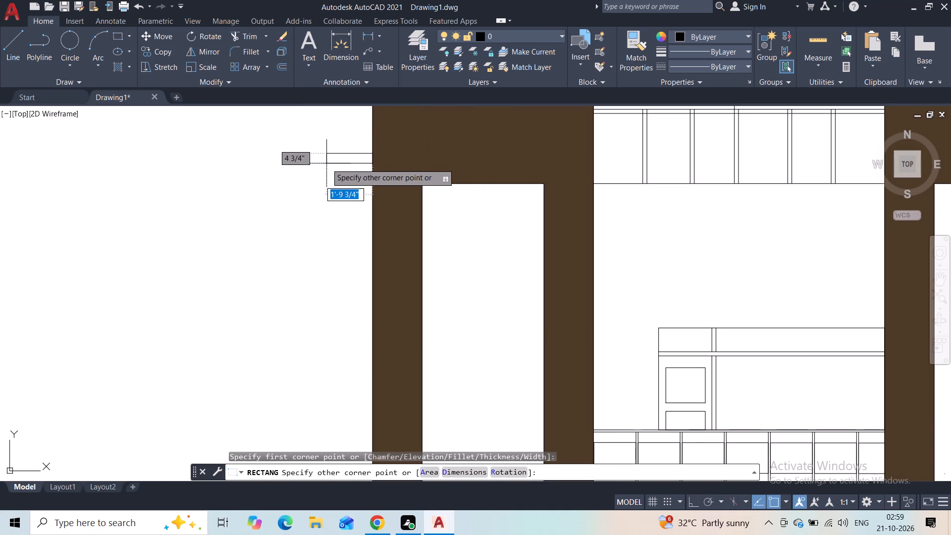
{"action": "left_click", "coordinate": [325, 164]}
Copy the small projecting rectangle straight down the outer wall, once near the middle storey's top and once just below its floor line.
{"action": "left_click", "coordinate": [341, 148]}
{"action": "left_click", "coordinate": [330, 195]}
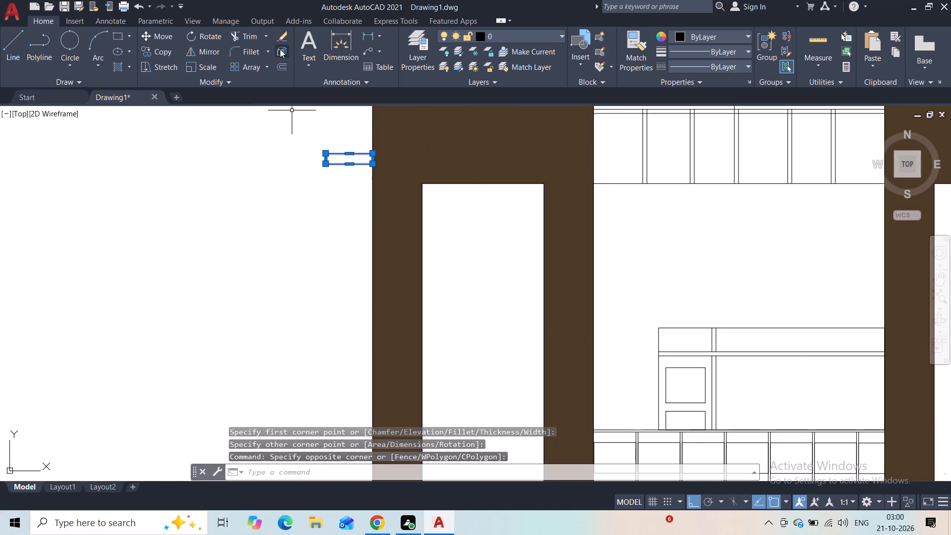
{"action": "left_click", "coordinate": [160, 53]}
{"action": "left_click", "coordinate": [374, 164]}
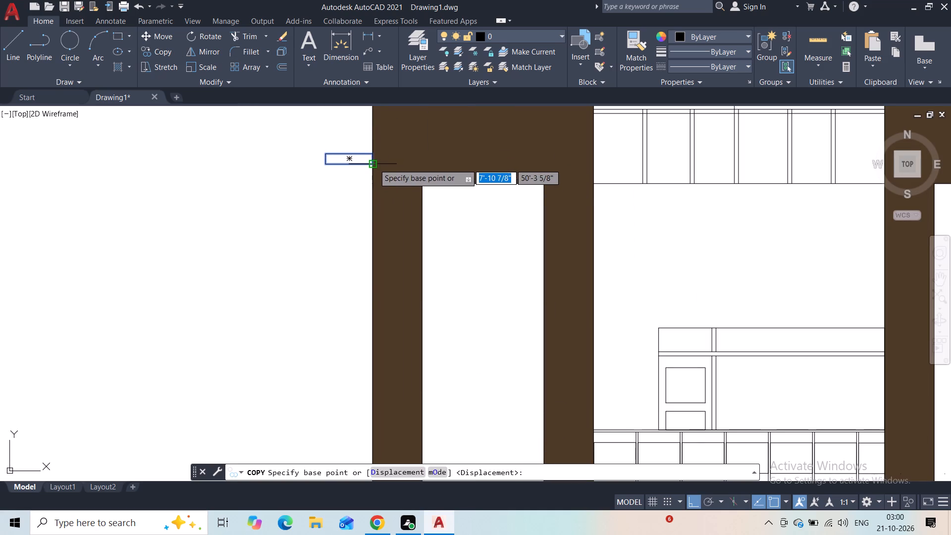
{"action": "middle_click_drag", "start_coordinate": [355, 284], "coordinate": [309, 126]}
{"action": "scroll", "coordinate": [299, 186], "scroll_direction": "down", "scroll_amount": 1}
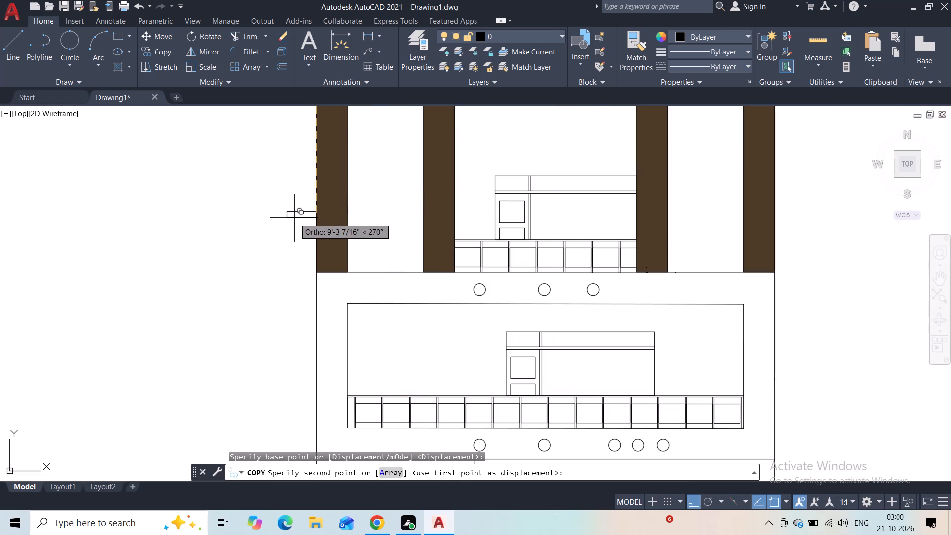
{"action": "scroll", "coordinate": [294, 223], "scroll_direction": "down", "scroll_amount": 1}
{"action": "scroll", "coordinate": [309, 277], "scroll_direction": "up", "scroll_amount": 2}
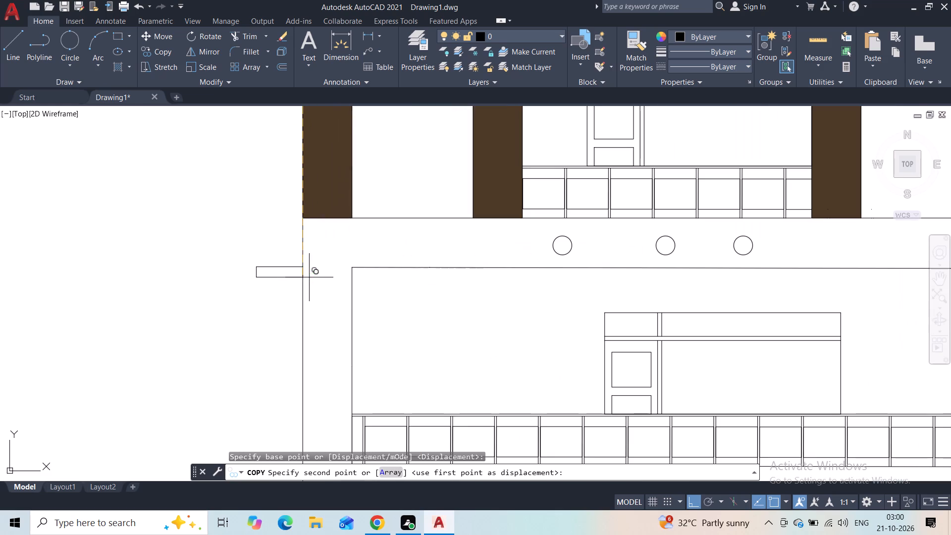
{"action": "left_click", "coordinate": [307, 275]}
{"action": "middle_click_drag", "start_coordinate": [305, 310], "coordinate": [317, 195]}
{"action": "scroll", "coordinate": [310, 229], "scroll_direction": "down", "scroll_amount": 2}
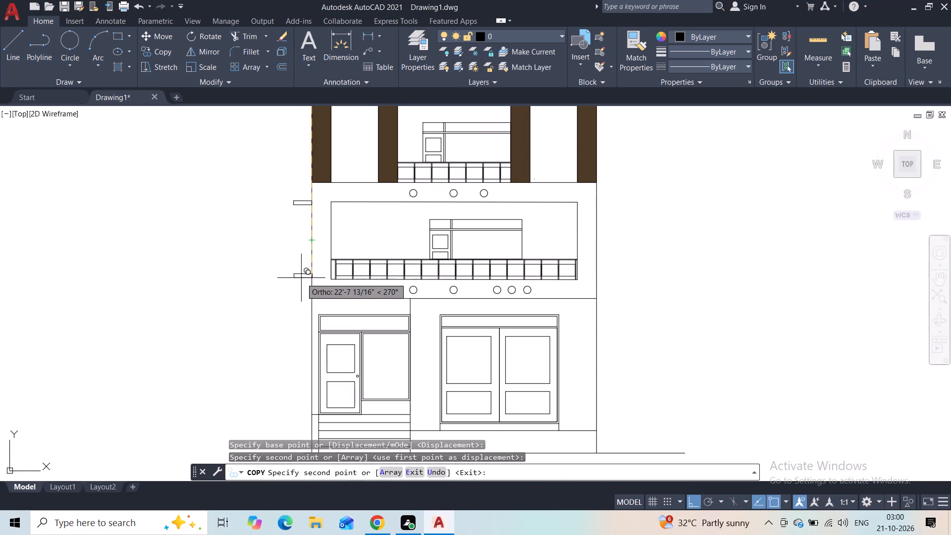
{"action": "scroll", "coordinate": [304, 305], "scroll_direction": "up", "scroll_amount": 1}
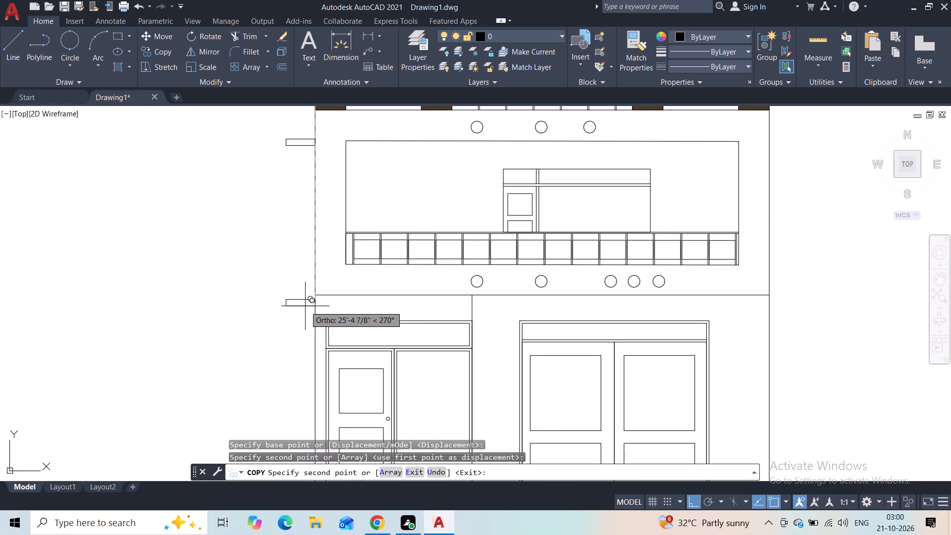
{"action": "left_click", "coordinate": [310, 310]}
{"action": "key", "text": "Escape"}
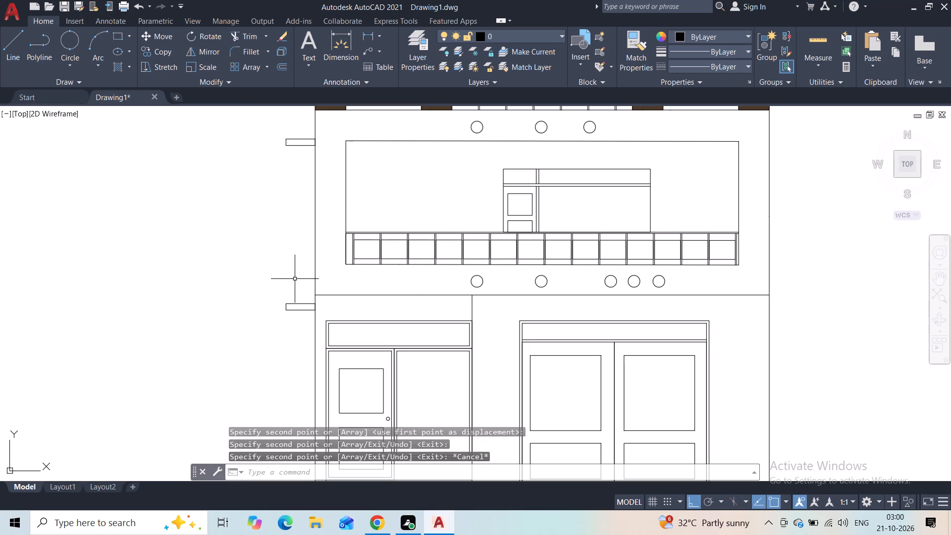
Hatch the three small projecting rectangles on the left outer wall with solid colour 37.
{"action": "scroll", "coordinate": [294, 281], "scroll_direction": "down", "scroll_amount": 1}
{"action": "scroll", "coordinate": [296, 238], "scroll_direction": "down", "scroll_amount": 2}
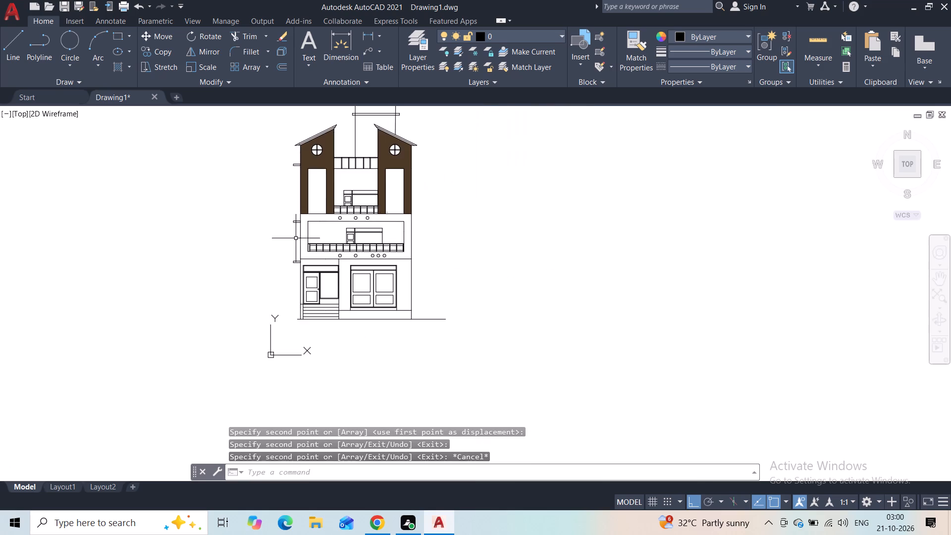
{"action": "middle_click_drag", "start_coordinate": [270, 193], "coordinate": [246, 251]}
{"action": "key", "text": "h"}
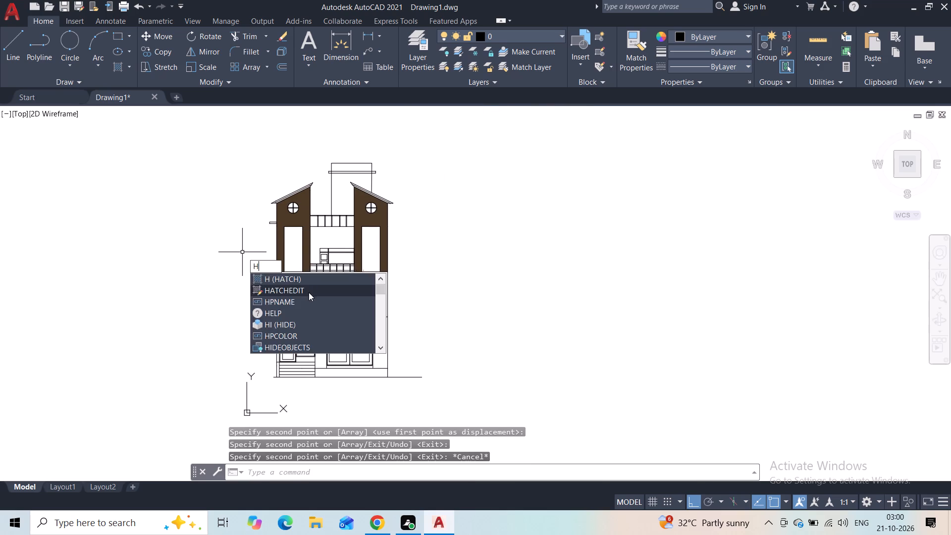
{"action": "left_click", "coordinate": [301, 280]}
{"action": "scroll", "coordinate": [272, 234], "scroll_direction": "up", "scroll_amount": 3}
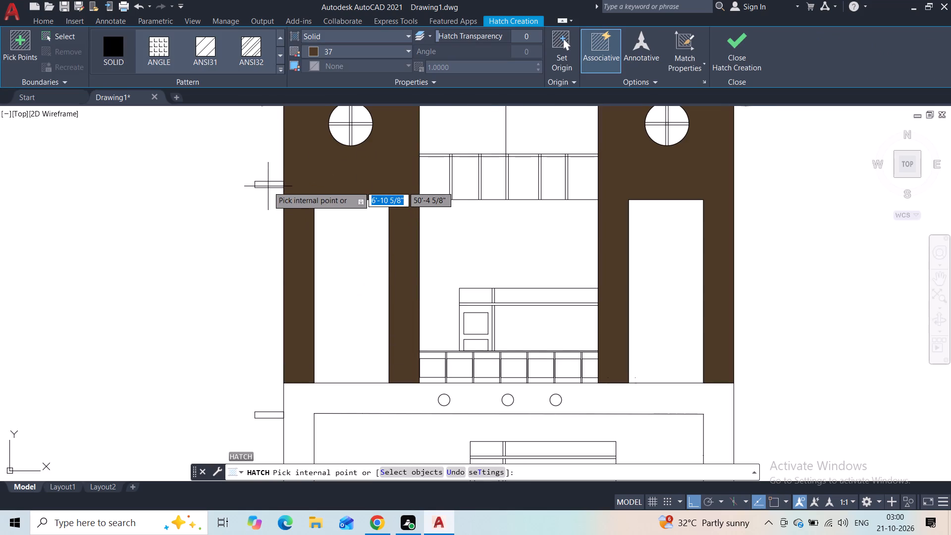
{"action": "left_click", "coordinate": [268, 186]}
{"action": "middle_click_drag", "start_coordinate": [257, 260], "coordinate": [266, 142]}
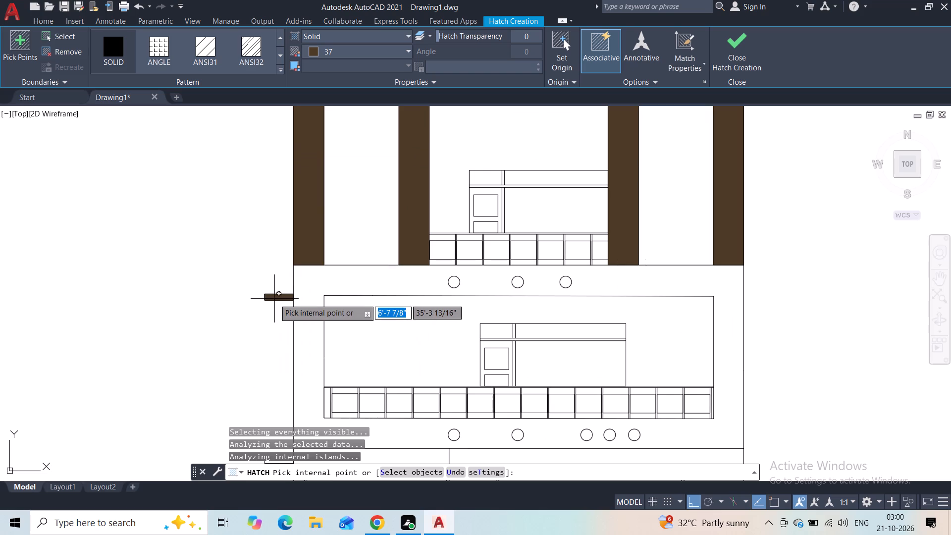
{"action": "left_click", "coordinate": [274, 299]}
{"action": "middle_click_drag", "start_coordinate": [209, 375], "coordinate": [196, 165]}
{"action": "left_click", "coordinate": [259, 249]}
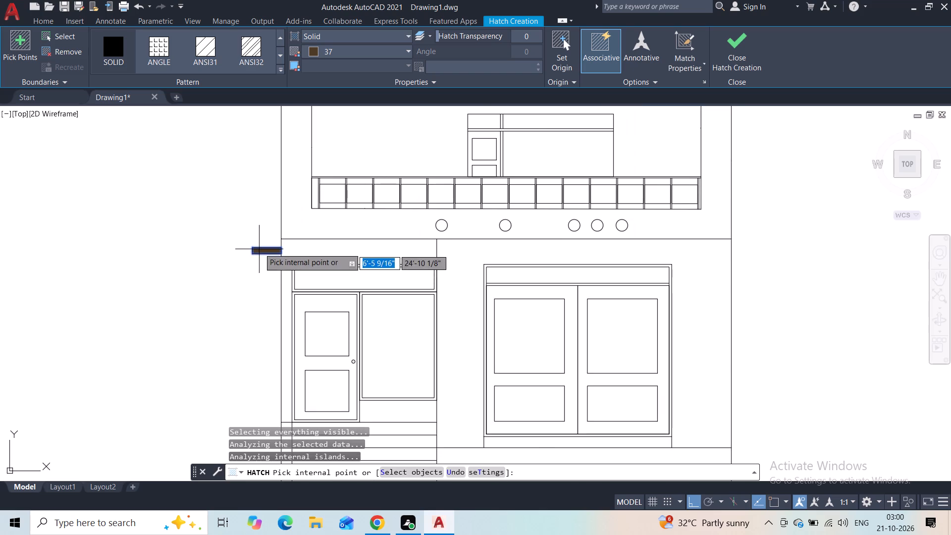
Fill both parts of the thin horizontal band across the rear block with solid colour 37 and finish the hatch.
{"action": "scroll", "coordinate": [249, 205], "scroll_direction": "down", "scroll_amount": 2}
{"action": "middle_click_drag", "start_coordinate": [236, 195], "coordinate": [191, 389]}
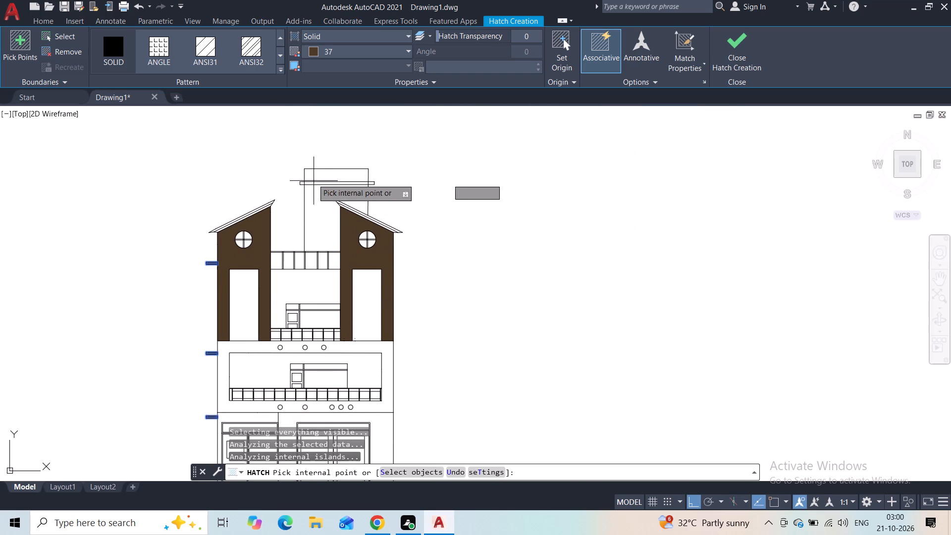
{"action": "scroll", "coordinate": [306, 170], "scroll_direction": "up", "scroll_amount": 4}
{"action": "scroll", "coordinate": [258, 201], "scroll_direction": "up", "scroll_amount": 2}
{"action": "left_click", "coordinate": [291, 321]}
{"action": "left_click", "coordinate": [370, 337]}
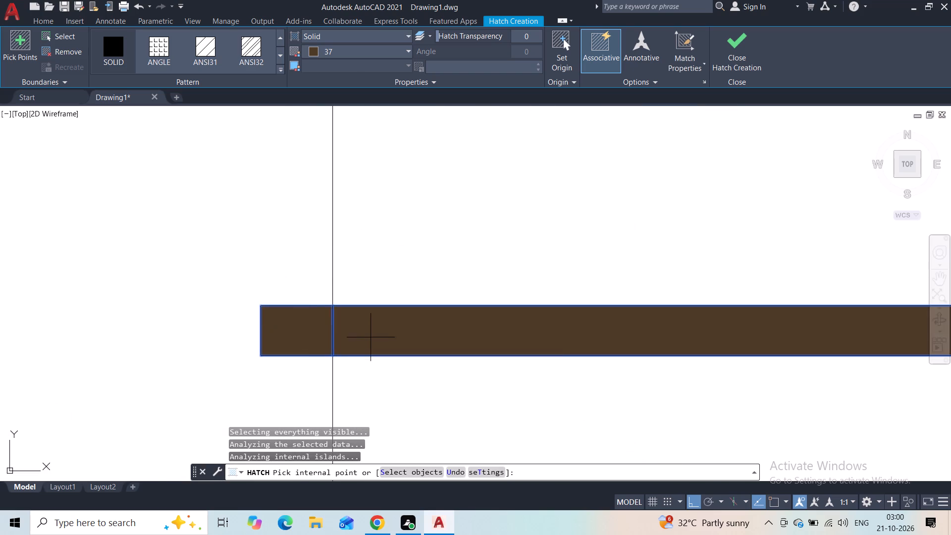
{"action": "scroll", "coordinate": [372, 335], "scroll_direction": "down", "scroll_amount": 5}
{"action": "scroll", "coordinate": [601, 330], "scroll_direction": "up", "scroll_amount": 2}
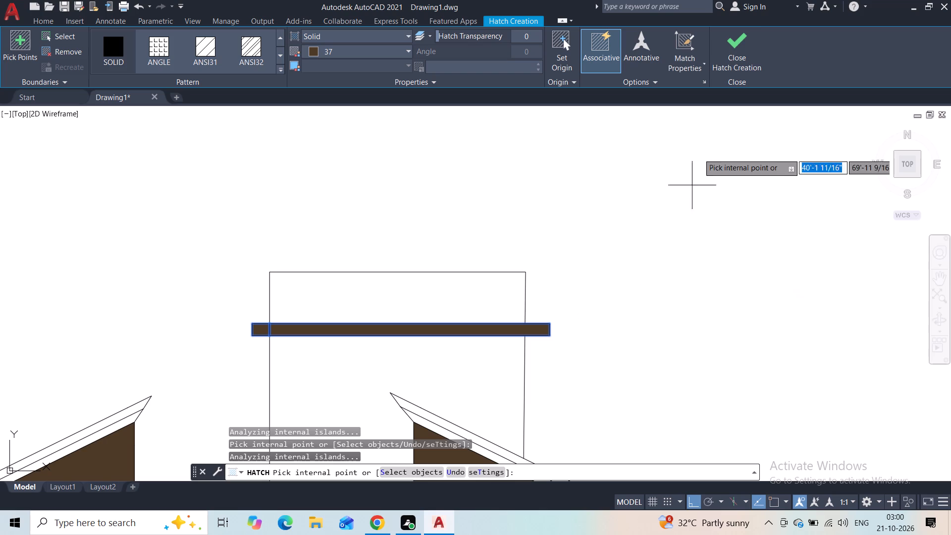
{"action": "left_click", "coordinate": [730, 60]}
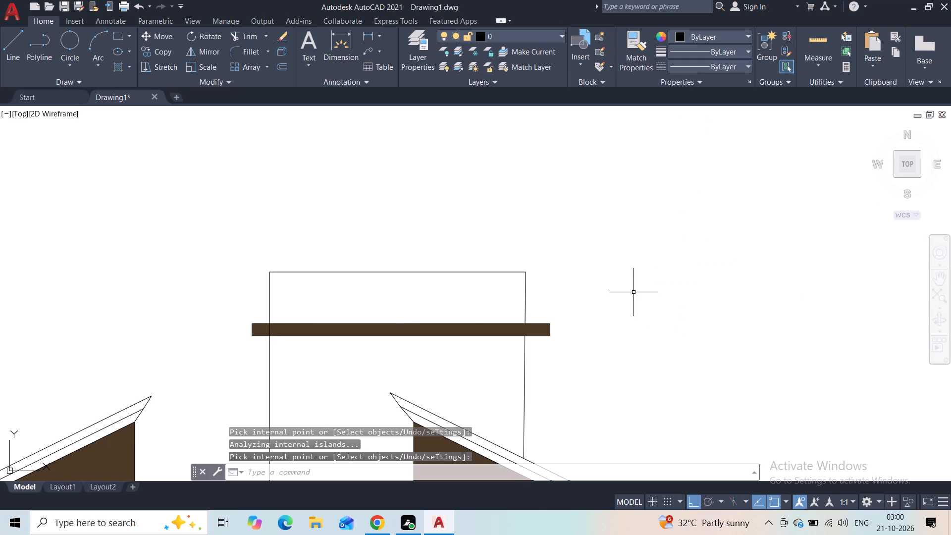
Hatch the rear block's wall areas above and below the thin band with solid colour 41.
{"action": "key", "text": "h"}
{"action": "left_click", "coordinate": [648, 319]}
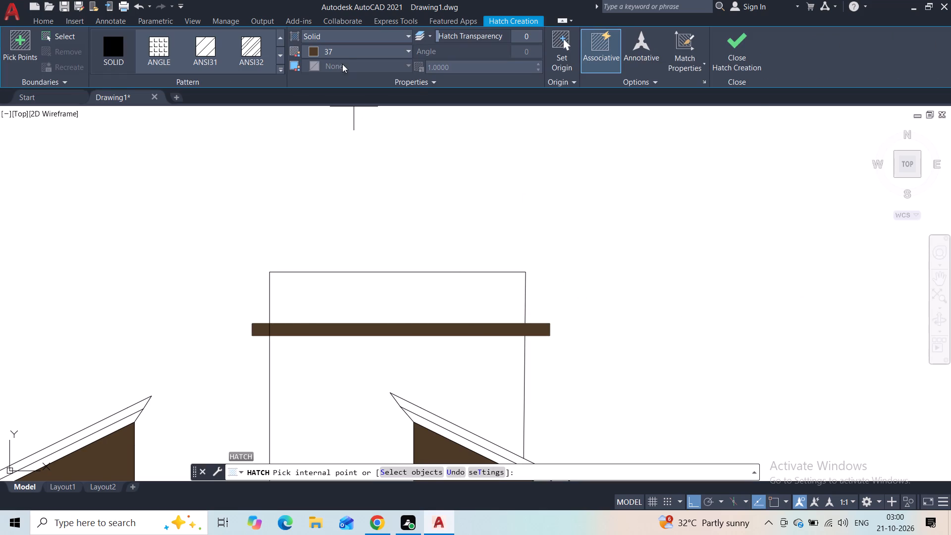
{"action": "left_click", "coordinate": [346, 52]}
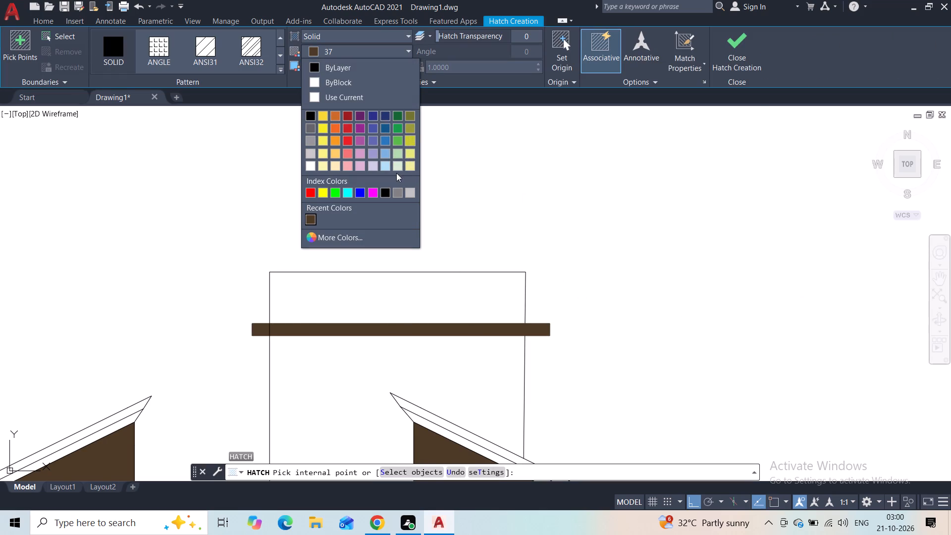
{"action": "left_click", "coordinate": [342, 234]}
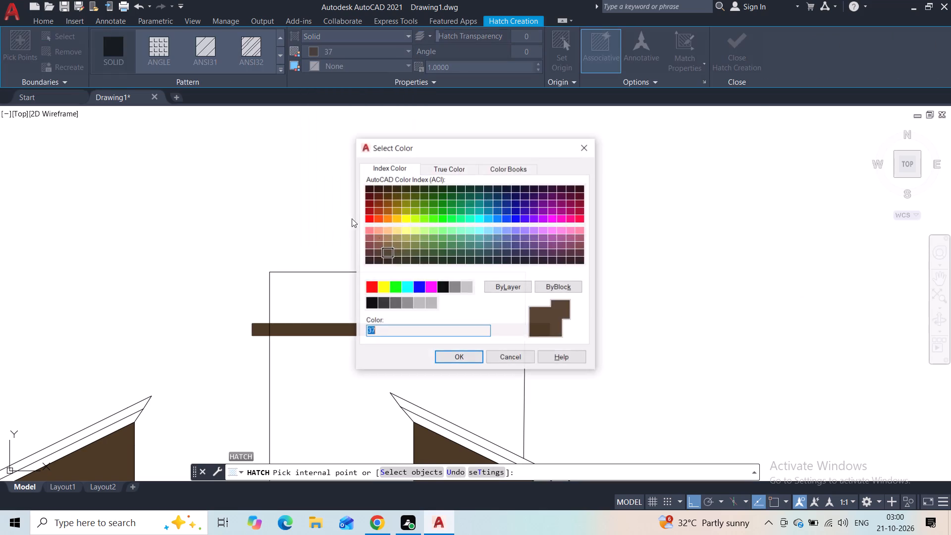
{"action": "left_click", "coordinate": [404, 231]}
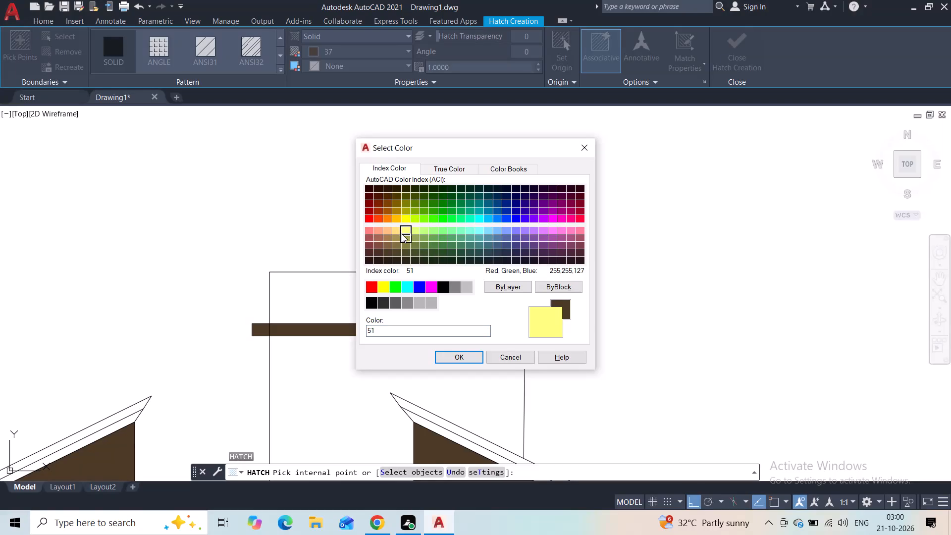
{"action": "left_click", "coordinate": [395, 231]}
{"action": "left_click", "coordinate": [411, 229]}
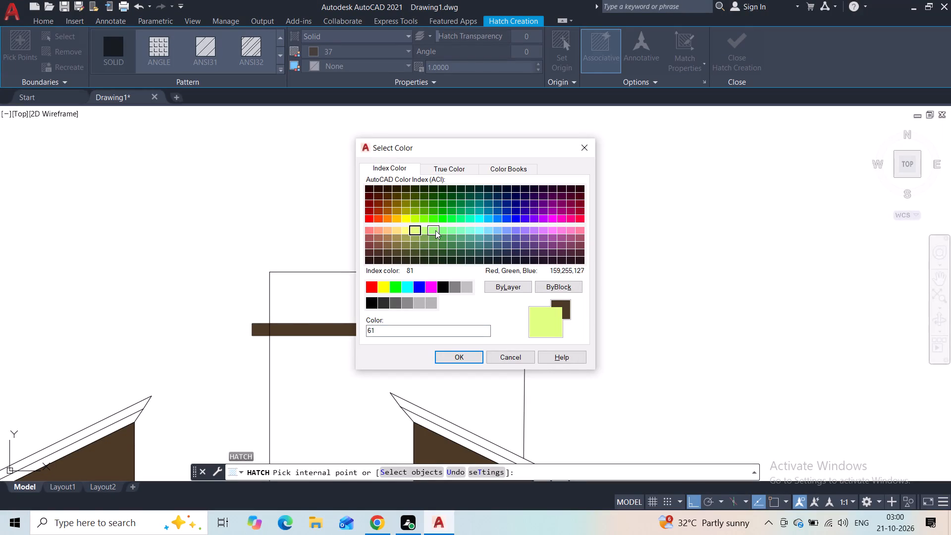
{"action": "left_click", "coordinate": [393, 230]}
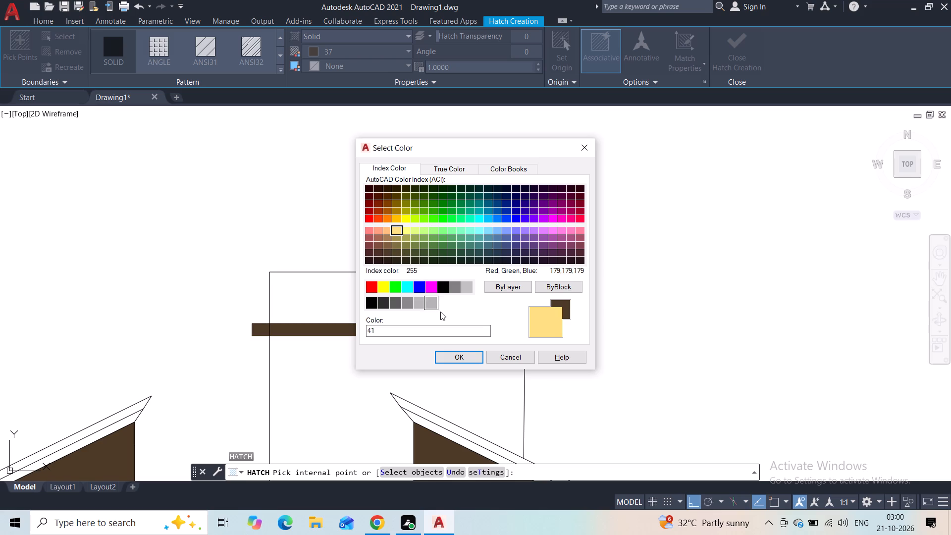
{"action": "left_click", "coordinate": [449, 352]}
{"action": "left_click", "coordinate": [403, 296]}
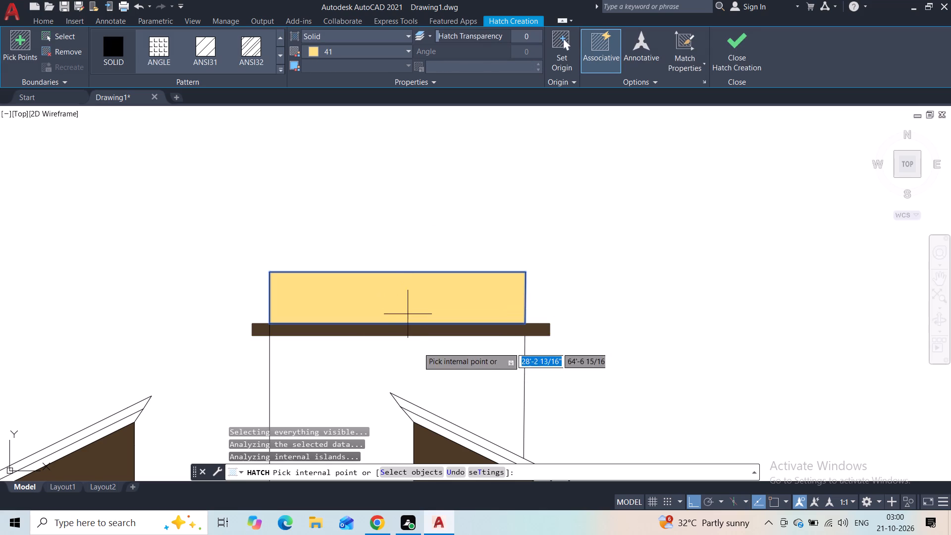
{"action": "left_click", "coordinate": [419, 358]}
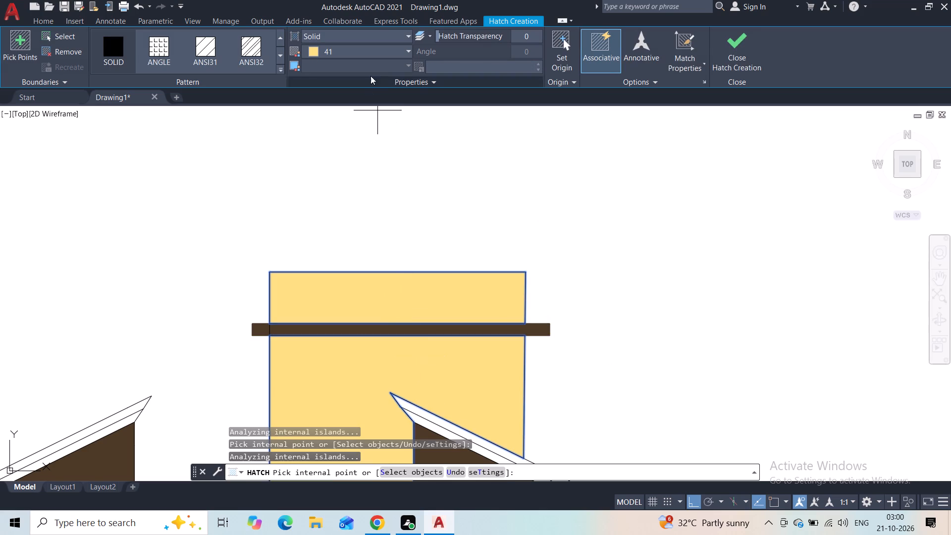
Change the rear block hatch colour to the pale yellow 237,238,153.
{"action": "left_click", "coordinate": [370, 53]}
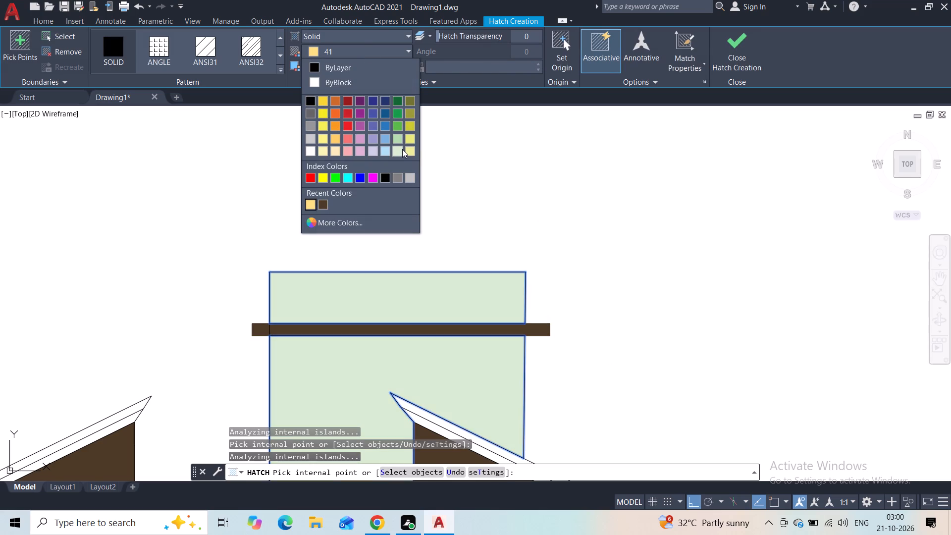
{"action": "left_click", "coordinate": [412, 149]}
Add the upper storey's back wall, both tall tower openings and the middle storey's recessed wall to the pale yellow solid hatch.
{"action": "scroll", "coordinate": [484, 163], "scroll_direction": "down", "scroll_amount": 2}
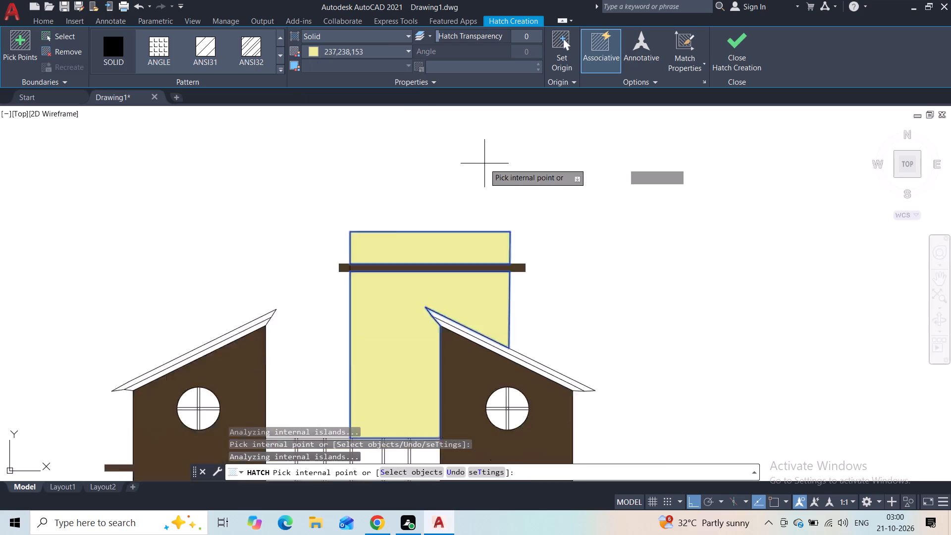
{"action": "middle_click_drag", "start_coordinate": [578, 285], "coordinate": [582, 207]}
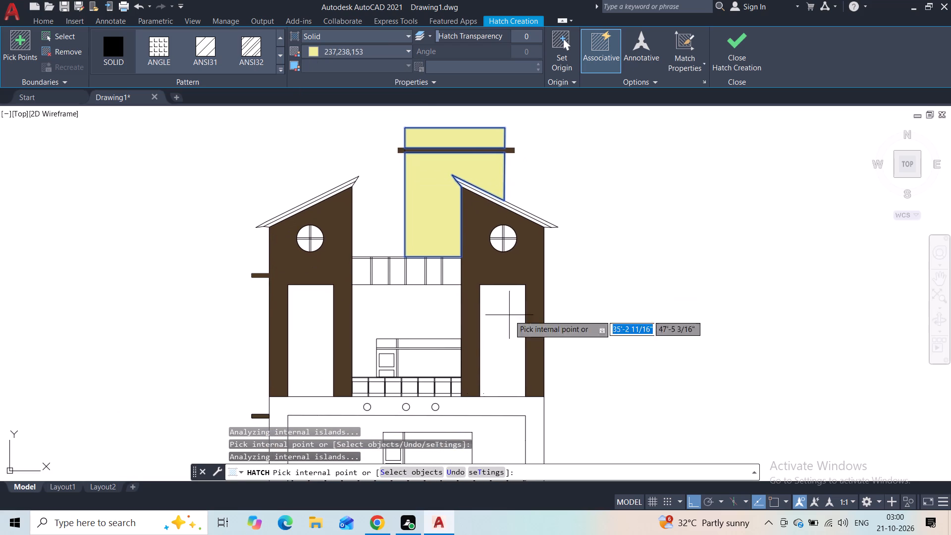
{"action": "left_click", "coordinate": [418, 310]}
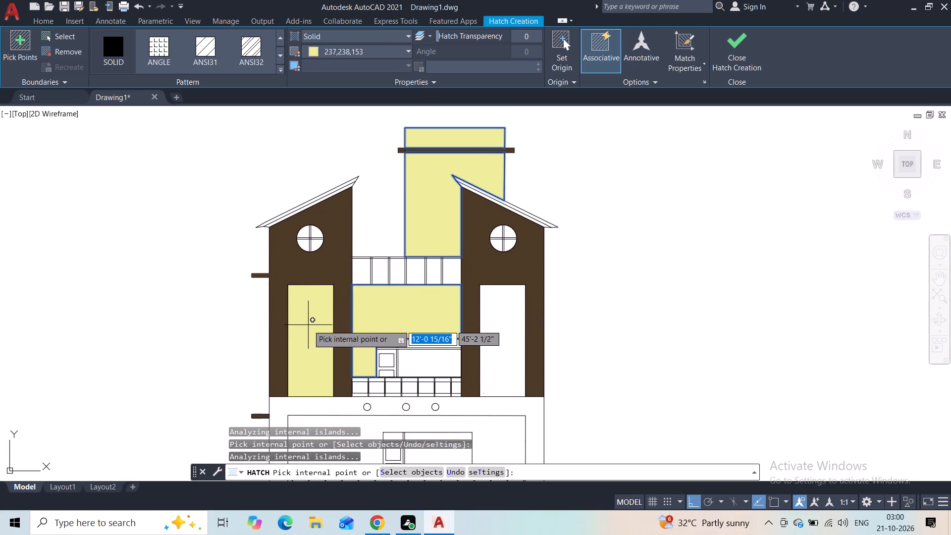
{"action": "left_click", "coordinate": [311, 323]}
{"action": "left_click", "coordinate": [497, 325]}
{"action": "middle_click_drag", "start_coordinate": [483, 354], "coordinate": [436, 207]}
{"action": "left_click", "coordinate": [316, 288]}
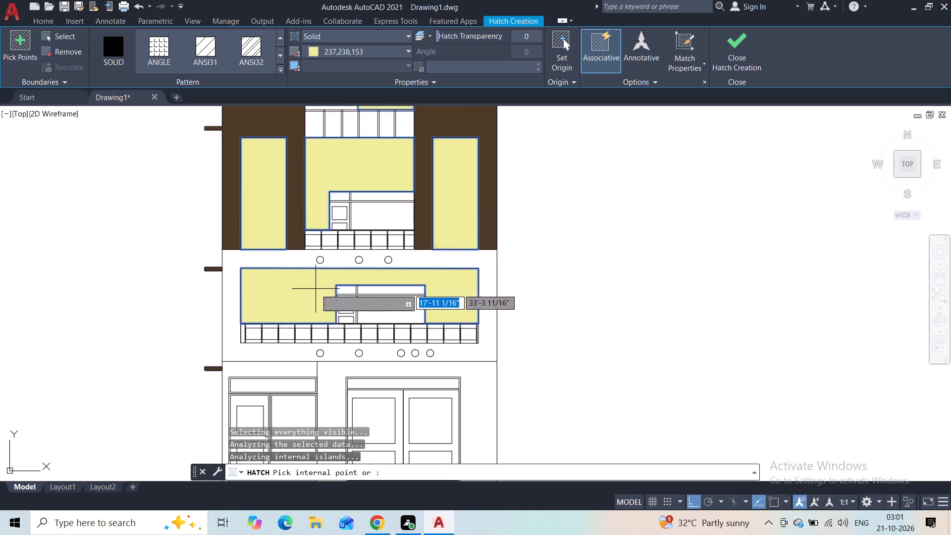
Add the ground-floor walls around both door units and the plinth strip to the pale yellow hatch, and finish it.
{"action": "middle_click_drag", "start_coordinate": [590, 316], "coordinate": [587, 176]}
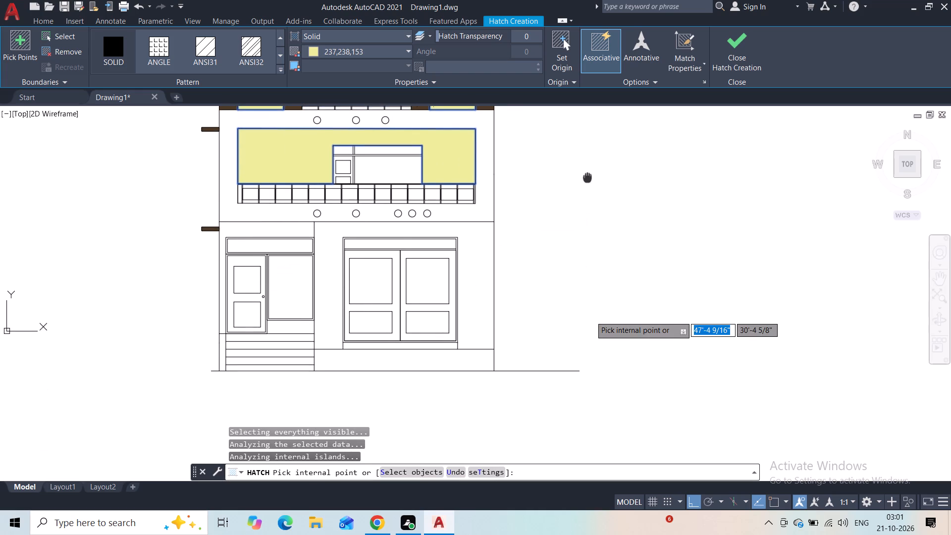
{"action": "middle_click_drag", "start_coordinate": [587, 176], "coordinate": [587, 176]}
{"action": "left_click", "coordinate": [477, 293]}
{"action": "middle_click_drag", "start_coordinate": [540, 299], "coordinate": [554, 244]}
{"action": "left_click", "coordinate": [471, 307]}
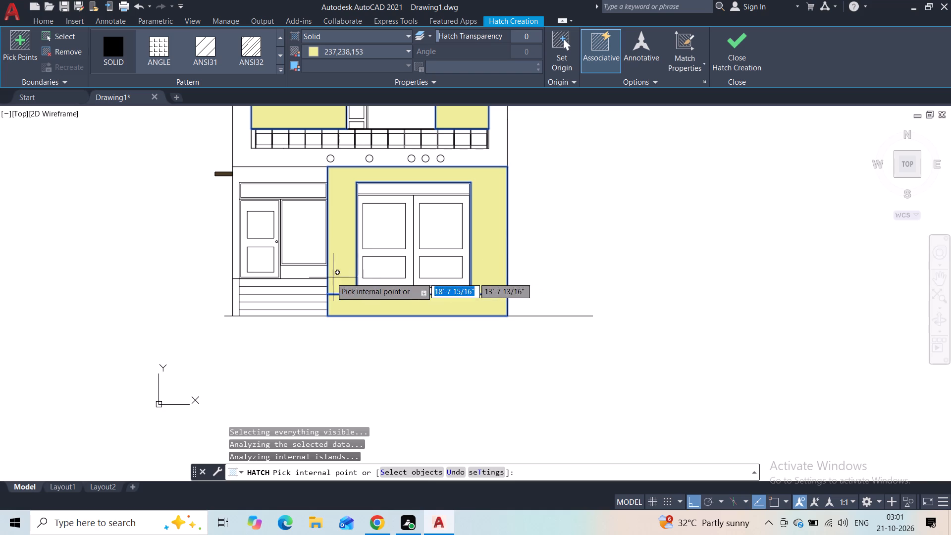
{"action": "left_click", "coordinate": [255, 177]}
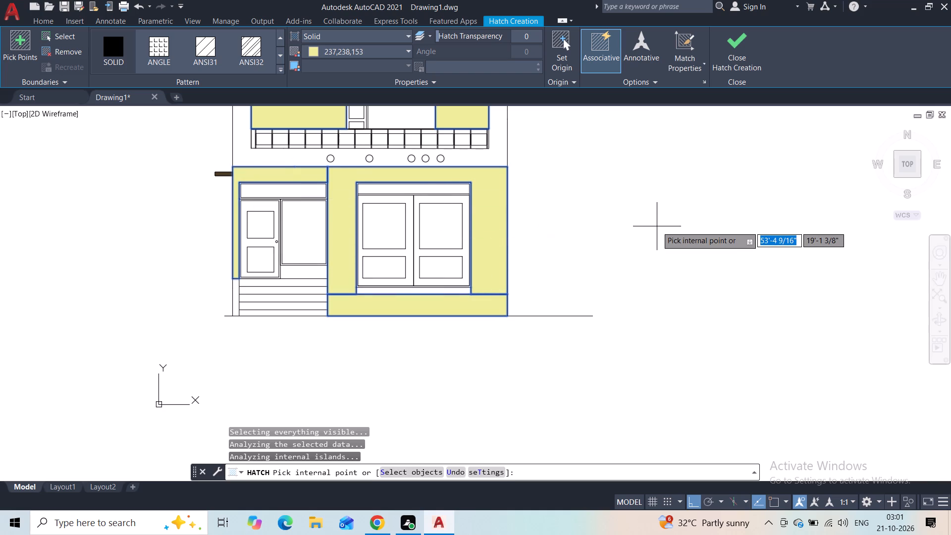
{"action": "middle_click_drag", "start_coordinate": [656, 231], "coordinate": [655, 238]}
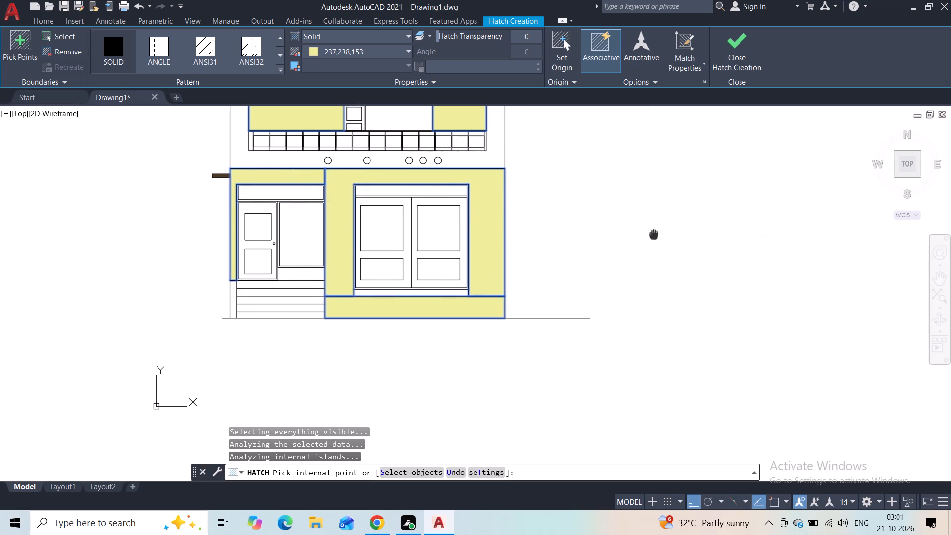
{"action": "middle_click_drag", "start_coordinate": [655, 238], "coordinate": [656, 331]}
{"action": "scroll", "coordinate": [642, 318], "scroll_direction": "down", "scroll_amount": 2}
{"action": "left_click_drag", "start_coordinate": [720, 50], "coordinate": [720, 43]}
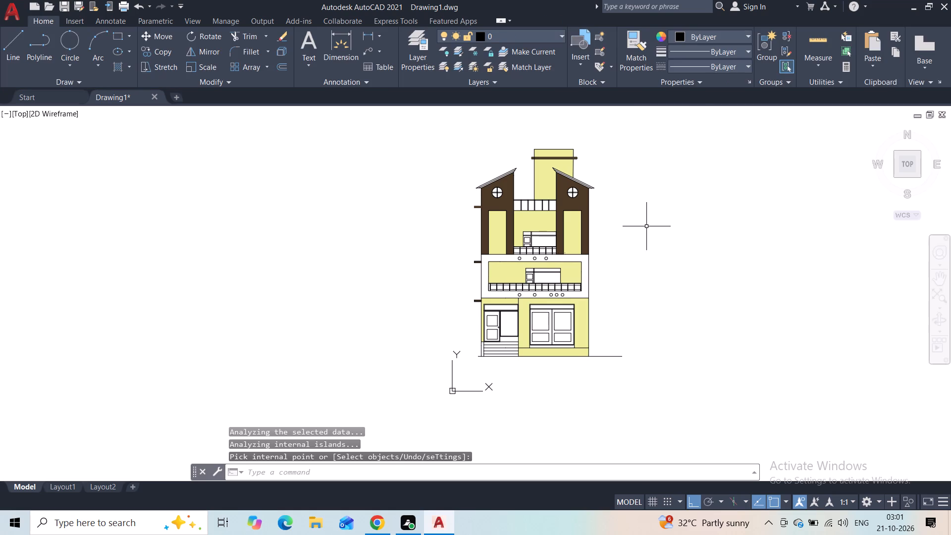
Start a gradient hatch with the light blue 173,221,247 as its second colour.
{"action": "key", "text": "h"}
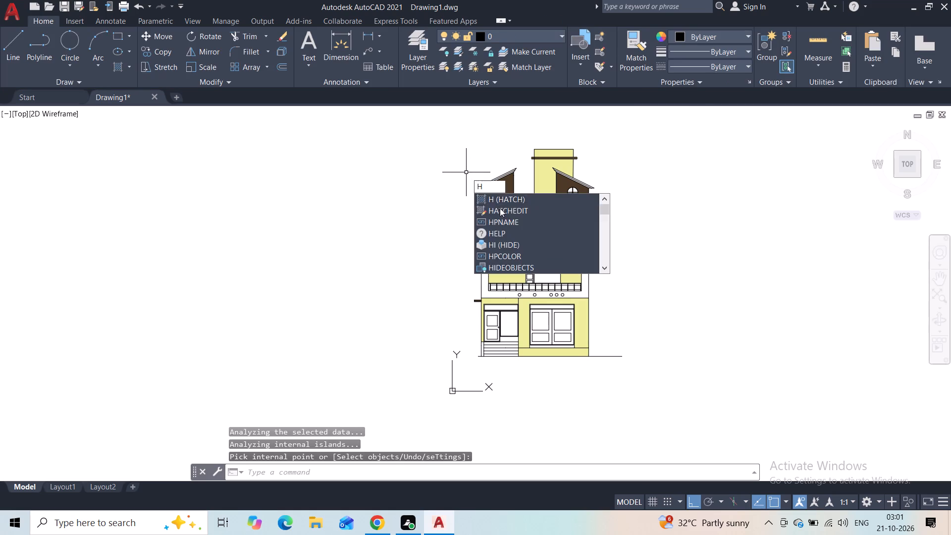
{"action": "left_click", "coordinate": [503, 199]}
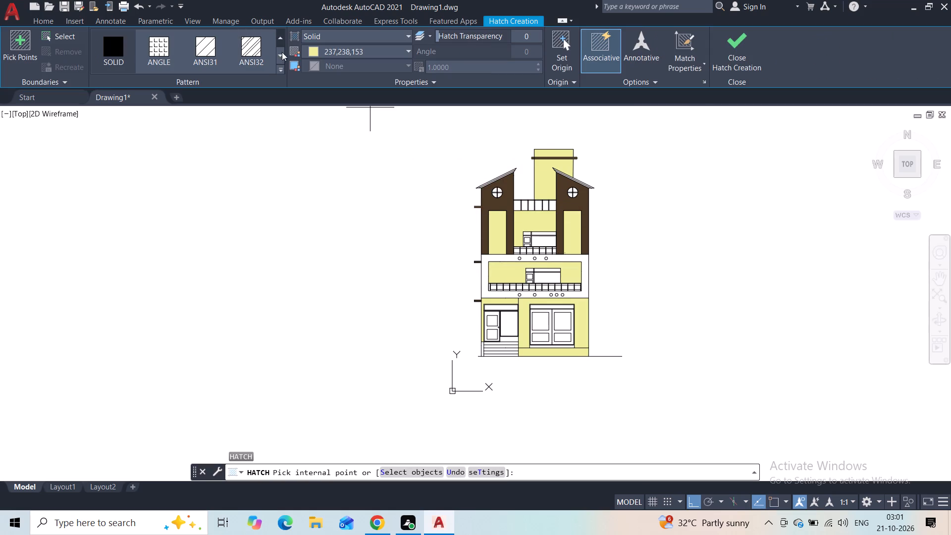
{"action": "left_click", "coordinate": [317, 34]}
{"action": "left_click", "coordinate": [326, 64]}
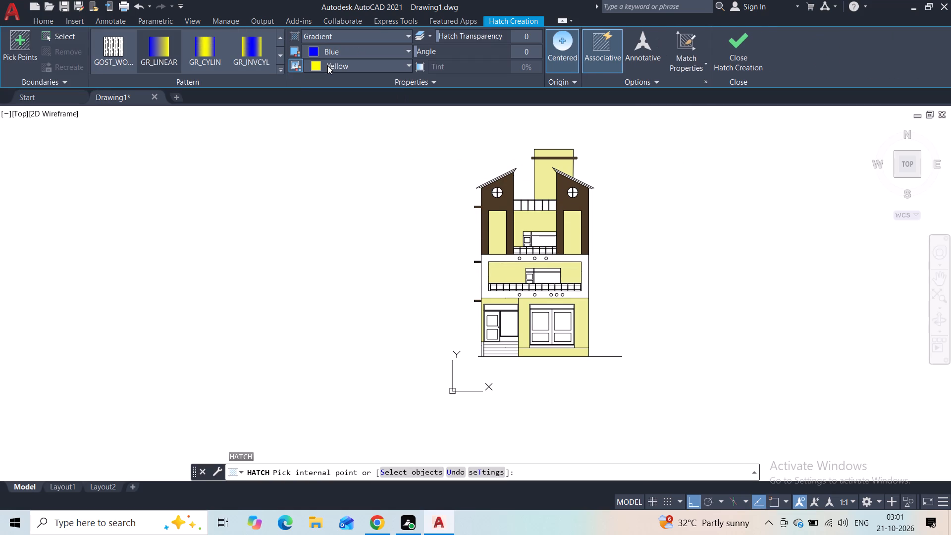
{"action": "left_click", "coordinate": [343, 61]}
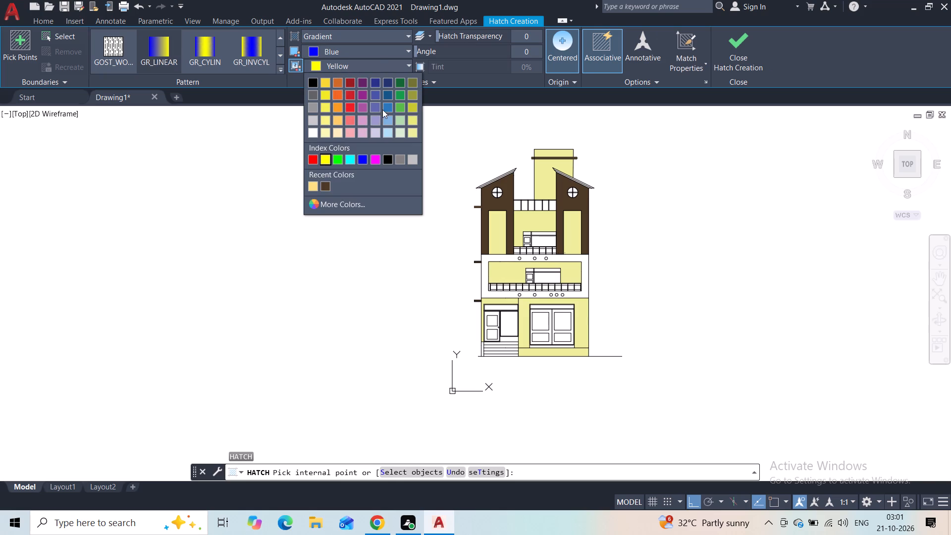
{"action": "left_click", "coordinate": [389, 133]}
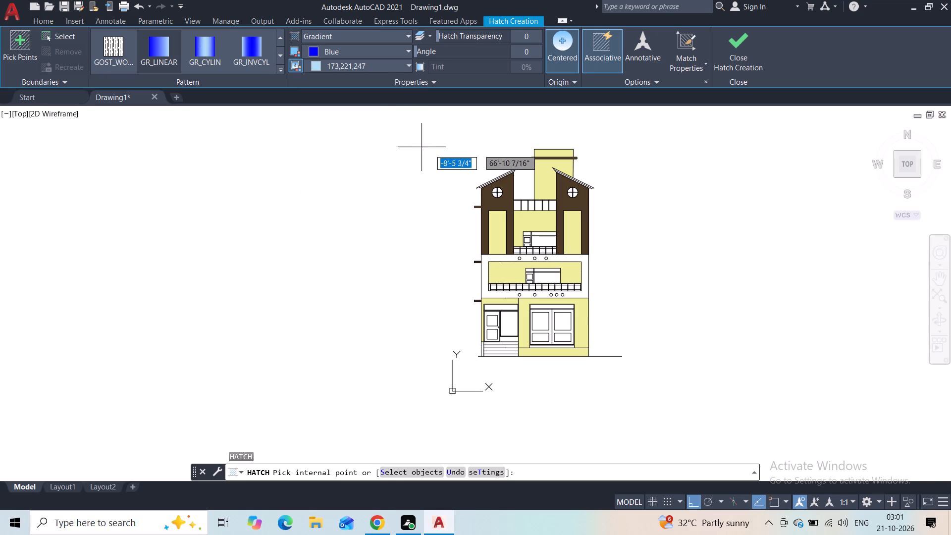
{"action": "scroll", "coordinate": [536, 234], "scroll_direction": "up", "scroll_amount": 2}
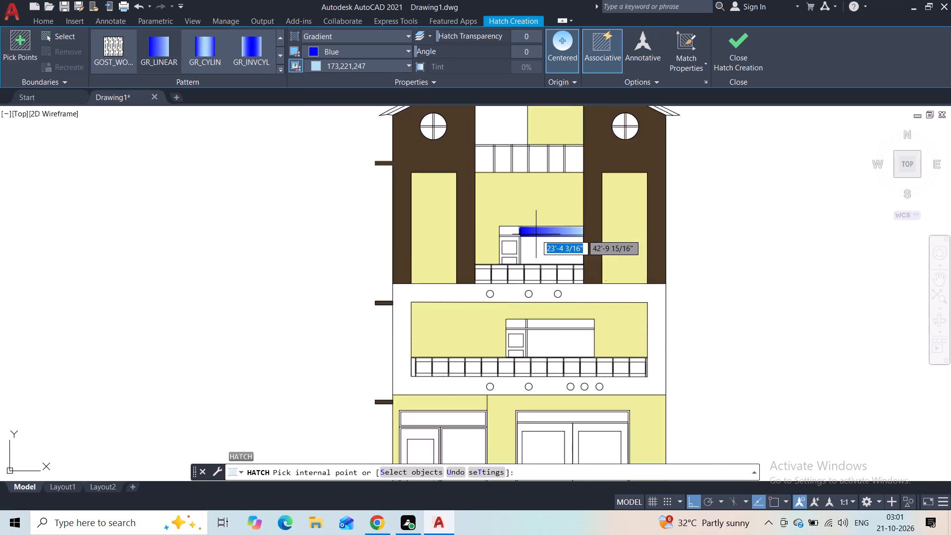
{"action": "scroll", "coordinate": [536, 234], "scroll_direction": "up", "scroll_amount": 2}
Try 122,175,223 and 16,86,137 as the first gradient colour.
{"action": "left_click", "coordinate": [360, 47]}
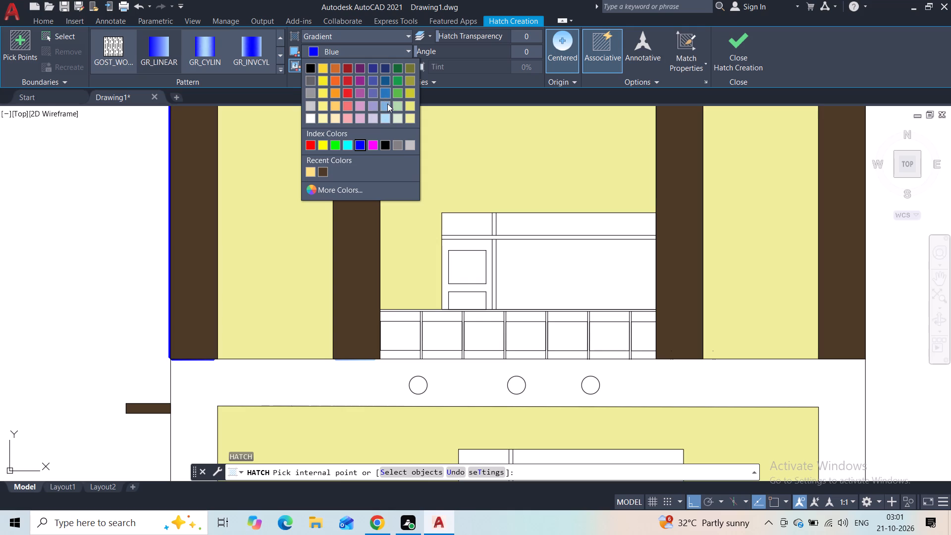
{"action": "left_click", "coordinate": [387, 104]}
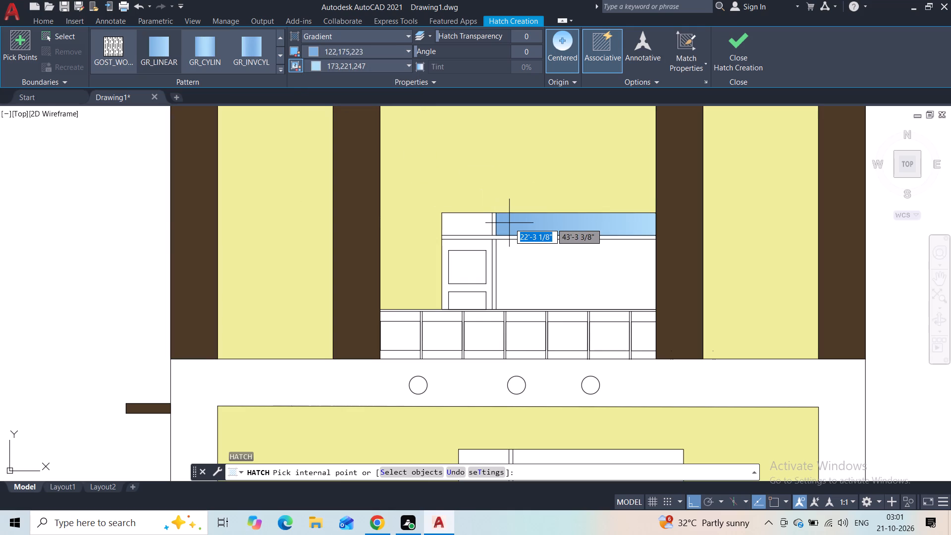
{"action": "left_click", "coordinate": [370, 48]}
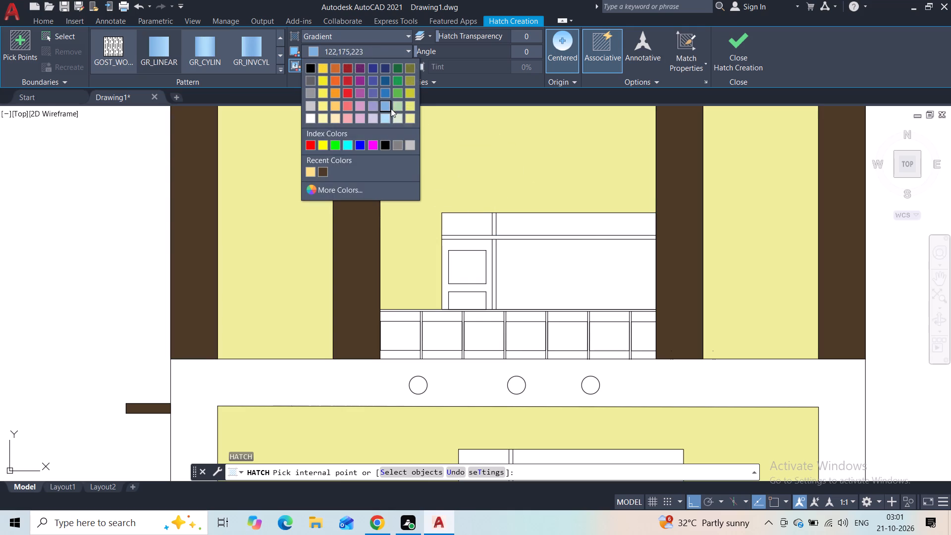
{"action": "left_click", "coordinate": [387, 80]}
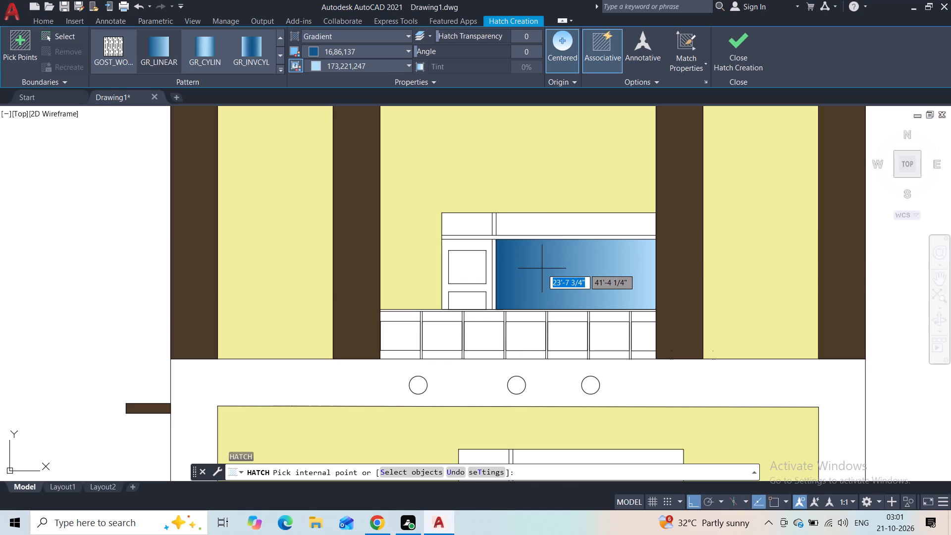
Set the gradient hatch colours to cyan and the dark blue 16,86,137.
{"action": "left_click", "coordinate": [365, 54]}
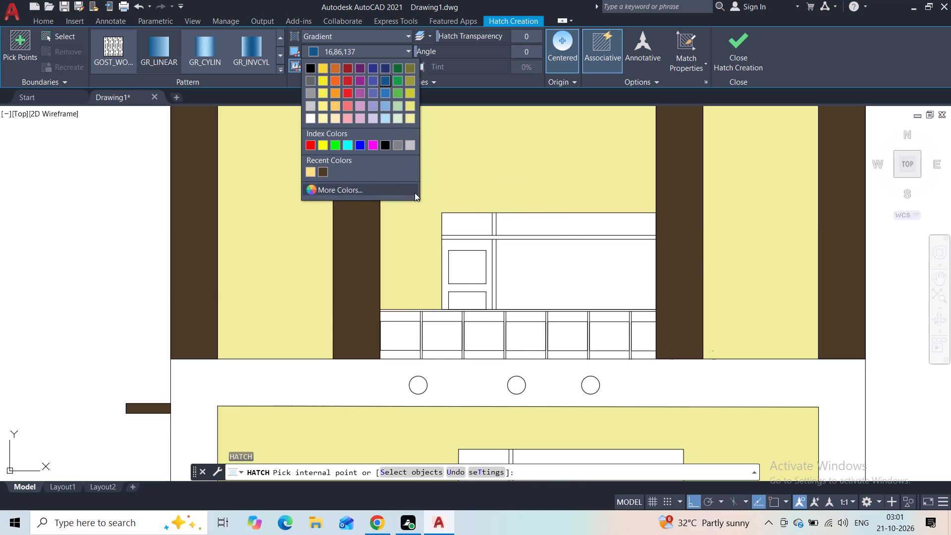
{"action": "left_click", "coordinate": [348, 145]}
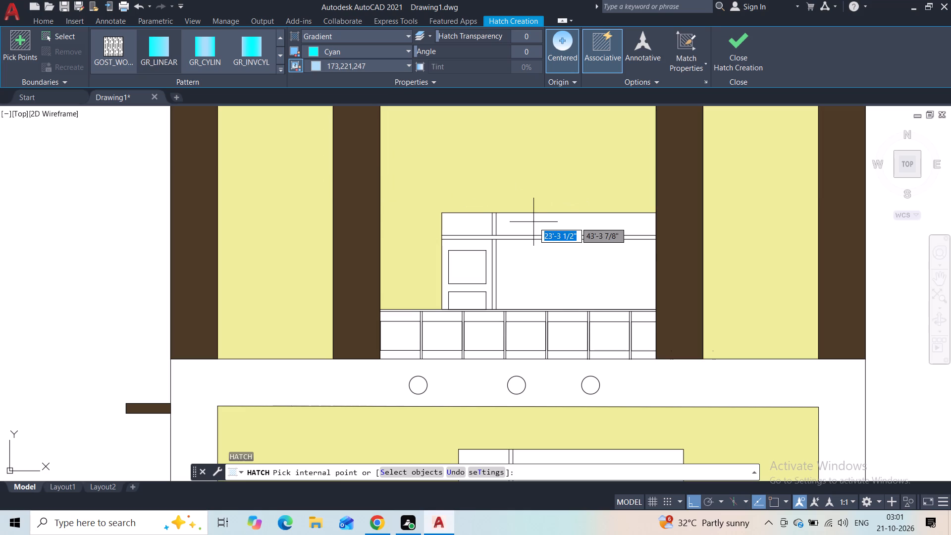
{"action": "left_click", "coordinate": [363, 62]}
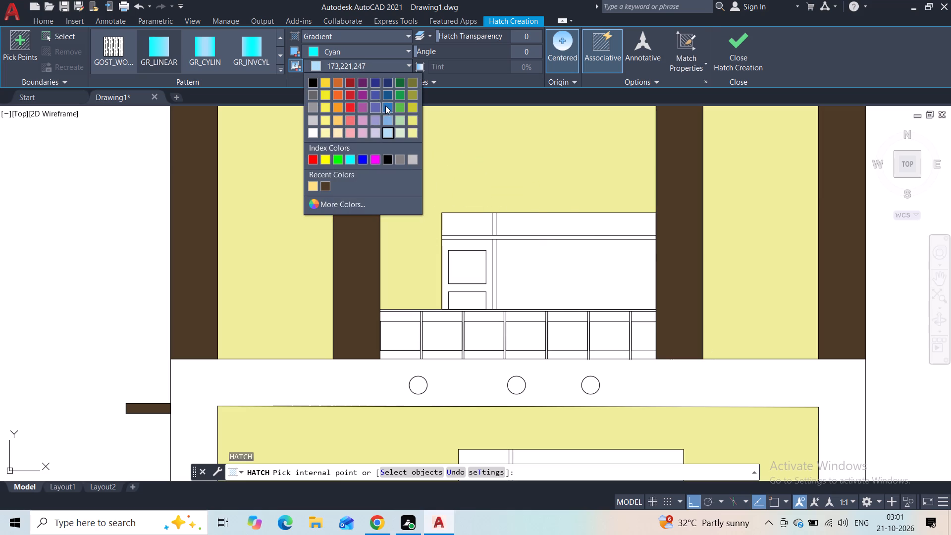
{"action": "left_click", "coordinate": [389, 95]}
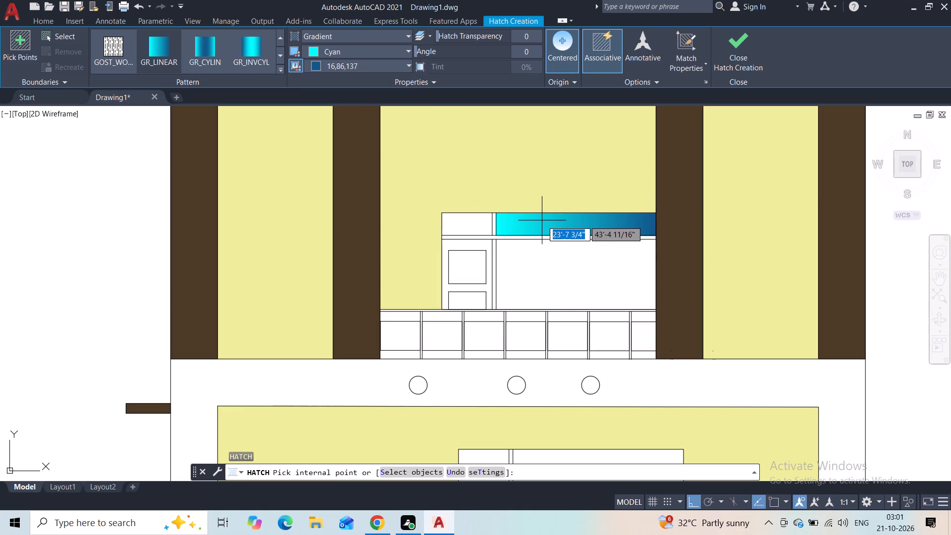
Apply the cyan-to-blue gradient to the transoms and large glass panes of the upper and middle storey door units.
{"action": "left_click", "coordinate": [542, 220]}
{"action": "left_click", "coordinate": [543, 253]}
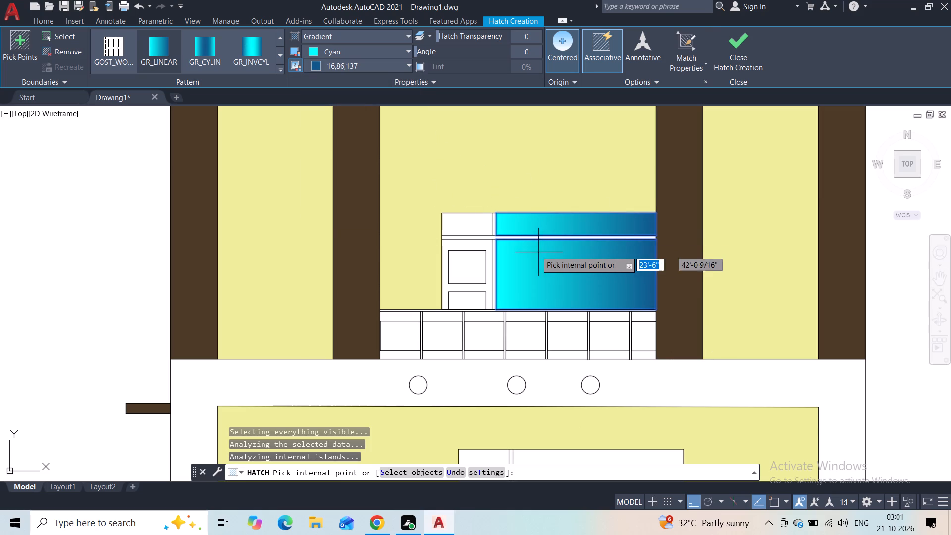
{"action": "left_click", "coordinate": [472, 225]}
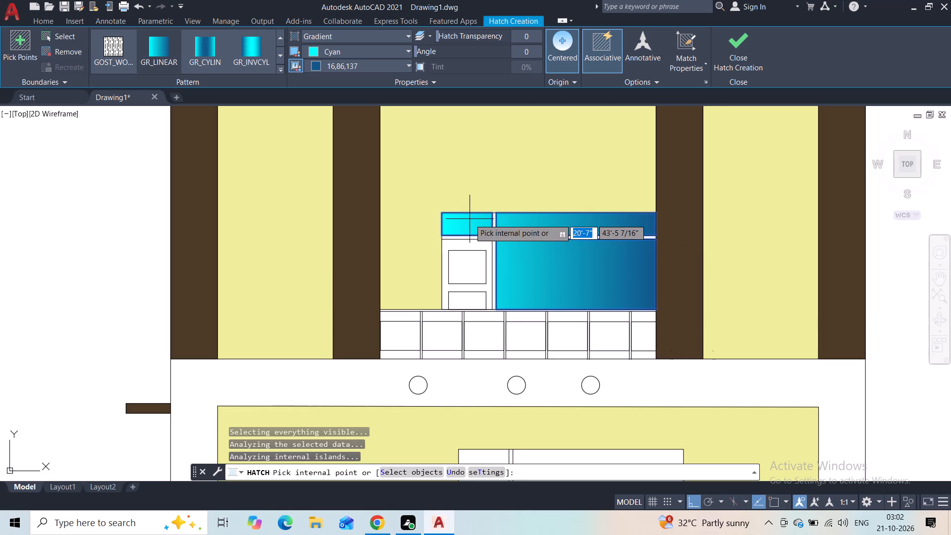
{"action": "scroll", "coordinate": [482, 243], "scroll_direction": "down", "scroll_amount": 1}
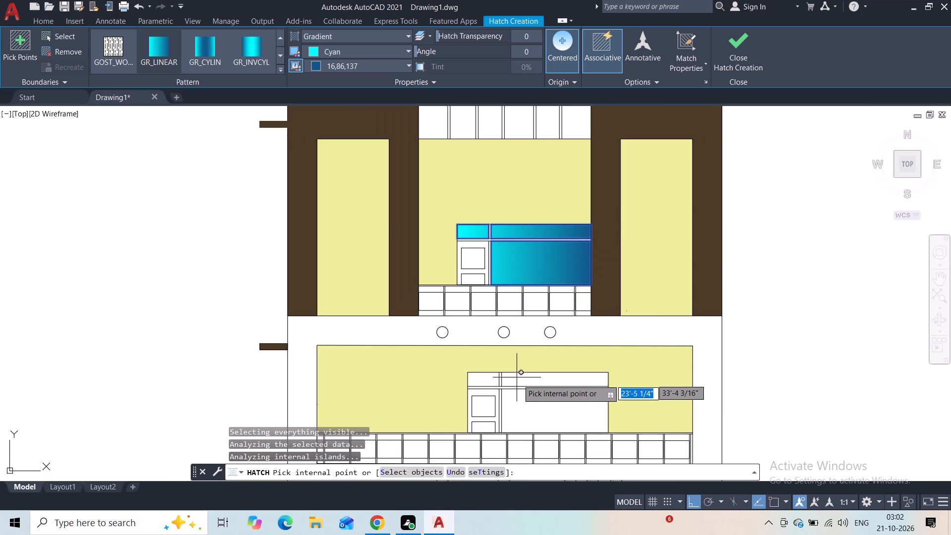
{"action": "left_click", "coordinate": [518, 380]}
{"action": "left_click", "coordinate": [493, 379]}
{"action": "left_click", "coordinate": [518, 407]}
Add the ground-floor double door's transom and four panels, plus the entrance unit's side window and transom, to the gradient hatch, and finish it.
{"action": "middle_click_drag", "start_coordinate": [518, 407], "coordinate": [488, 172]}
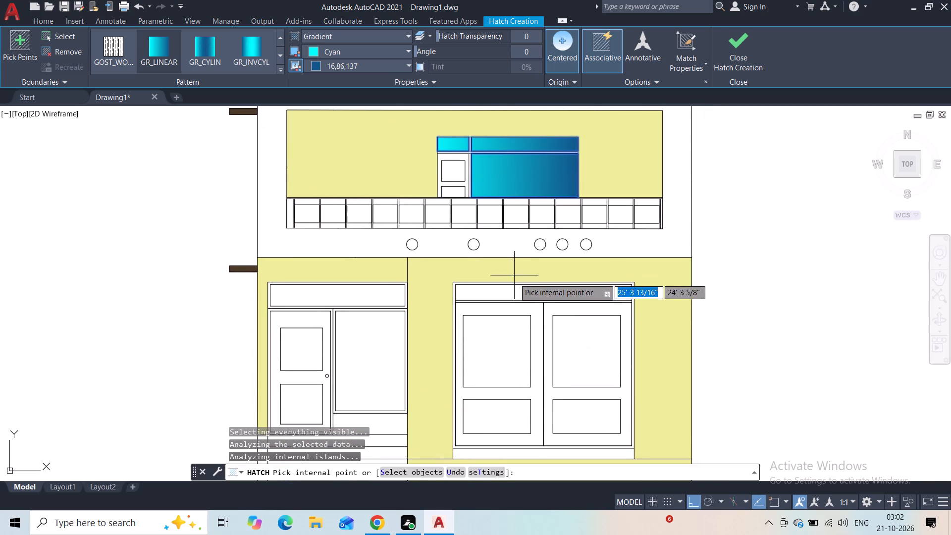
{"action": "left_click", "coordinate": [514, 295]}
{"action": "left_click", "coordinate": [501, 341]}
{"action": "left_click", "coordinate": [588, 354]}
{"action": "left_click", "coordinate": [576, 415]}
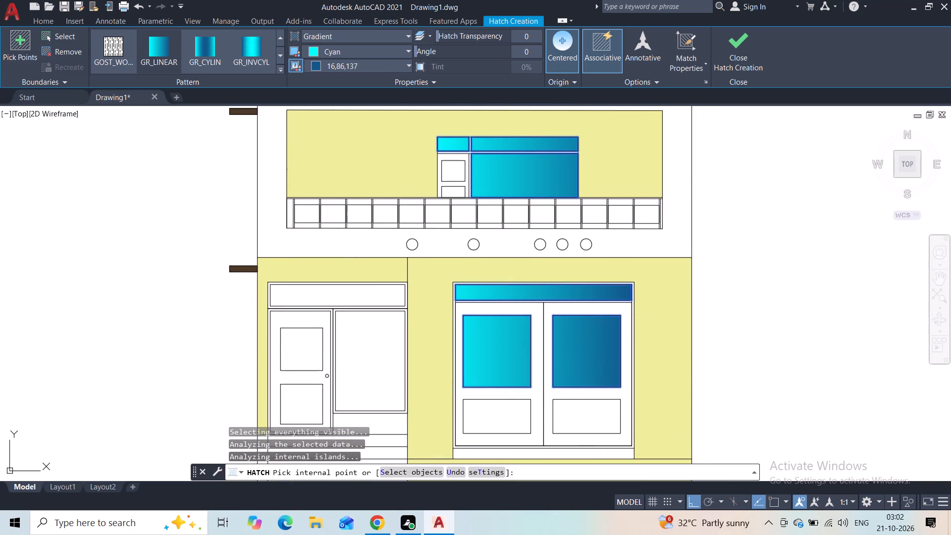
{"action": "left_click", "coordinate": [502, 415]}
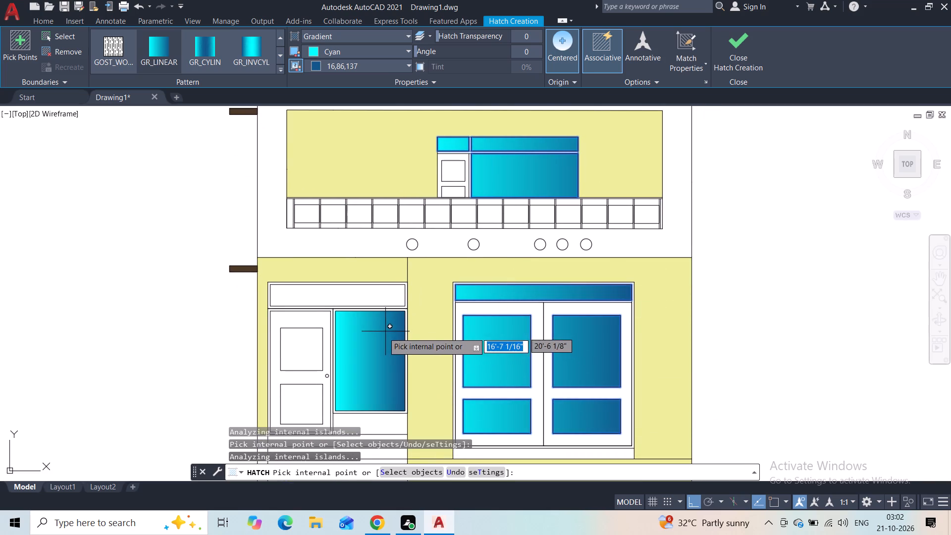
{"action": "left_click", "coordinate": [381, 334]}
{"action": "left_click", "coordinate": [372, 297]}
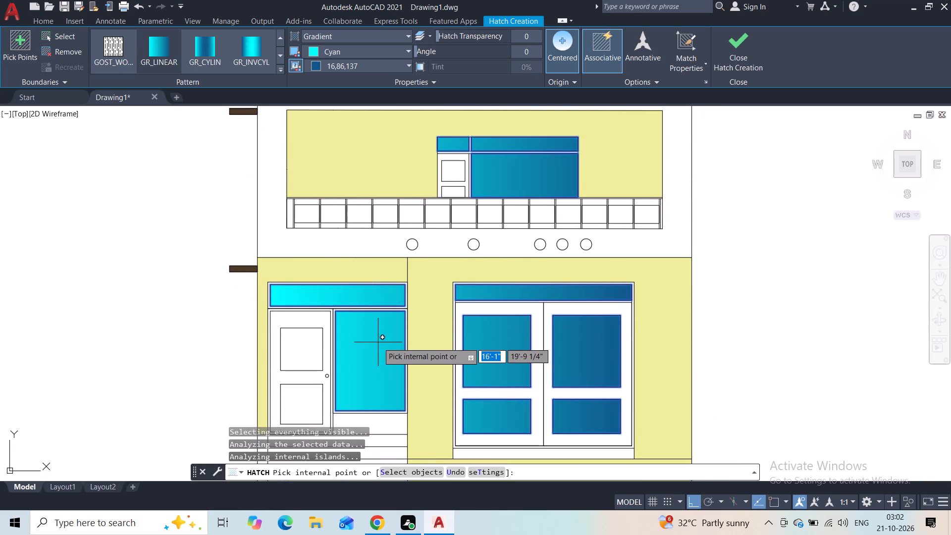
{"action": "scroll", "coordinate": [378, 343], "scroll_direction": "down", "scroll_amount": 1}
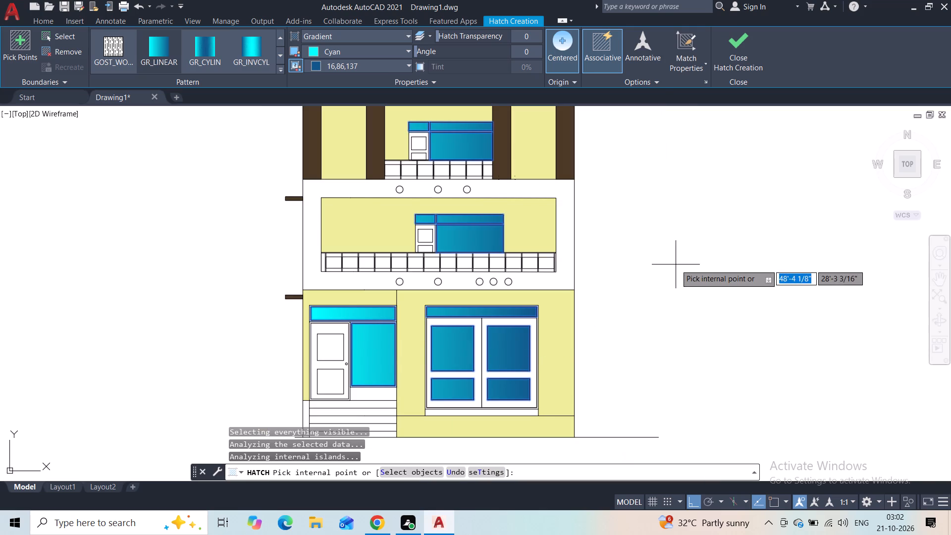
{"action": "left_click", "coordinate": [719, 65]}
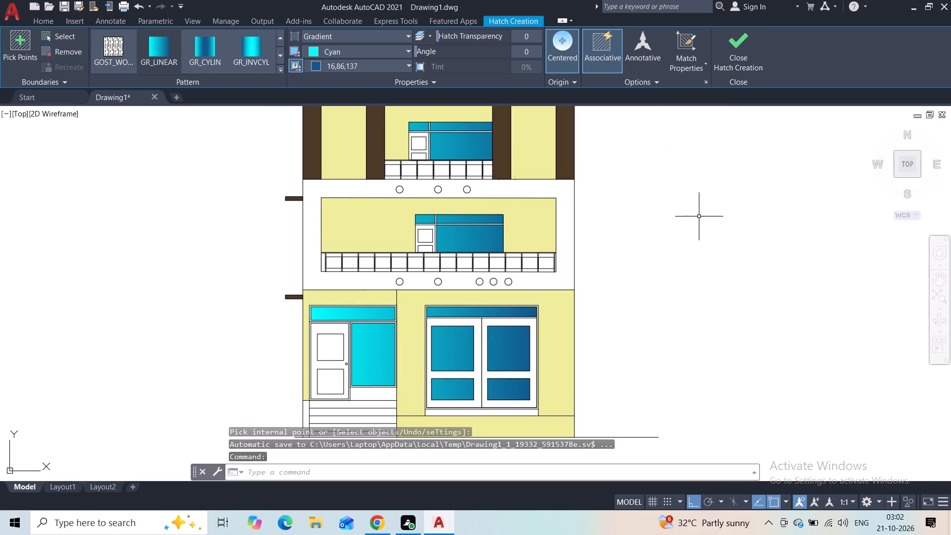
Hatch the upper panel of the upper storey's door with the ANSI33 pattern in the ByBlock colour.
{"action": "key", "text": "h"}
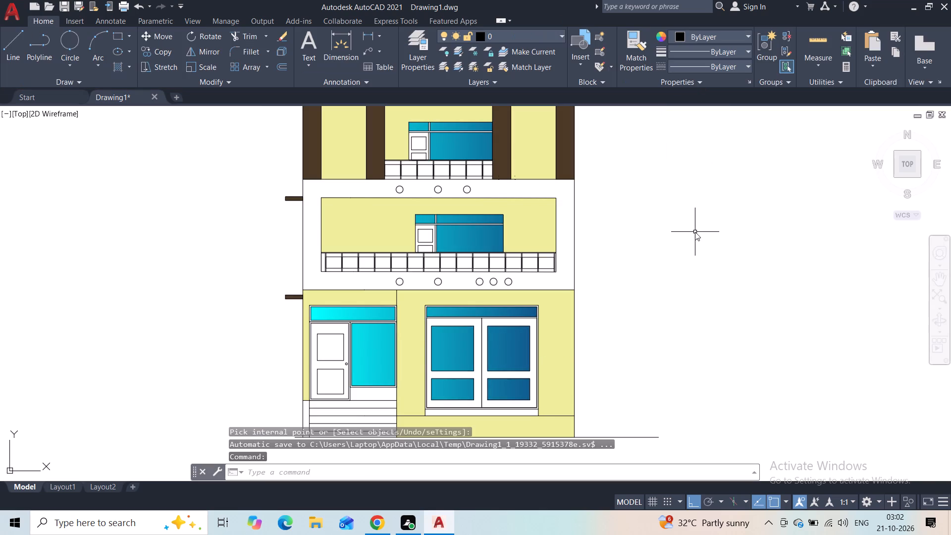
{"action": "left_click", "coordinate": [723, 259]}
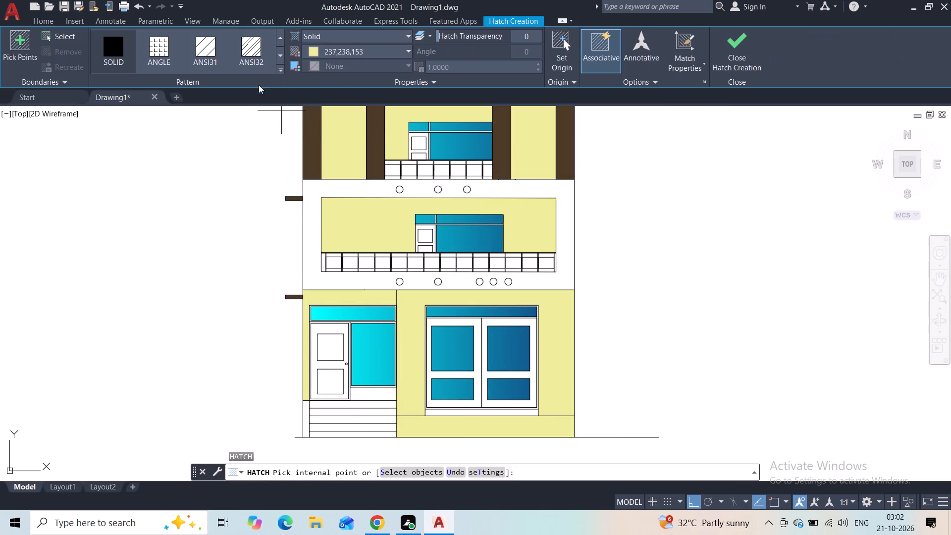
{"action": "left_click", "coordinate": [276, 71]}
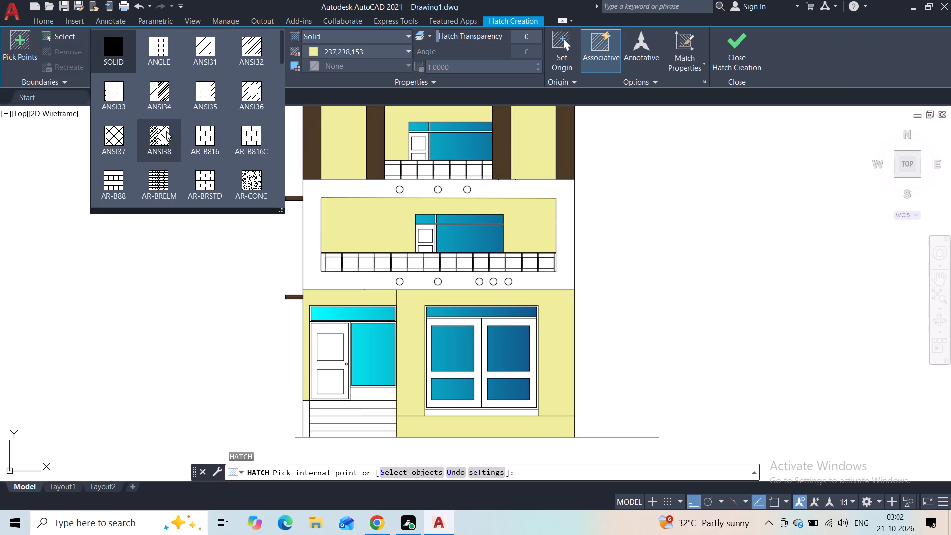
{"action": "left_click", "coordinate": [117, 93]}
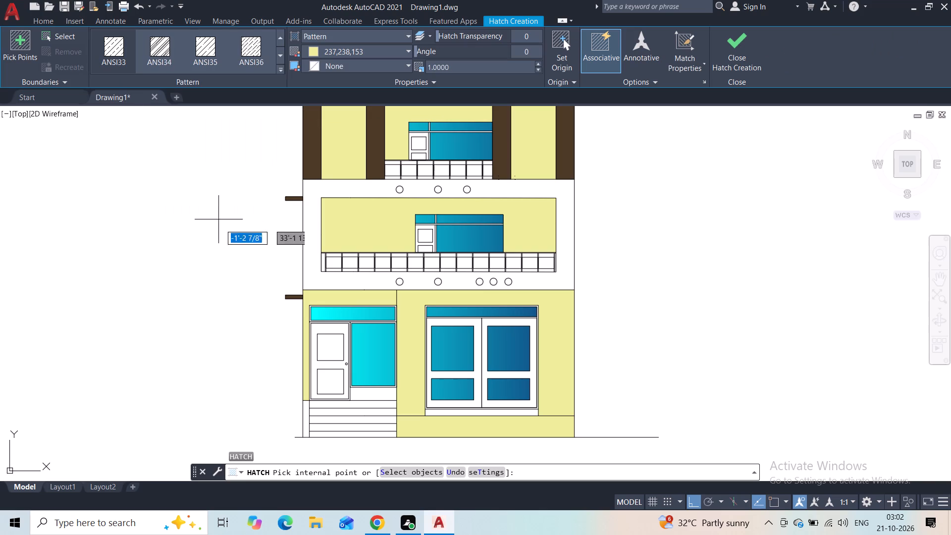
{"action": "middle_click_drag", "start_coordinate": [206, 249], "coordinate": [191, 286]}
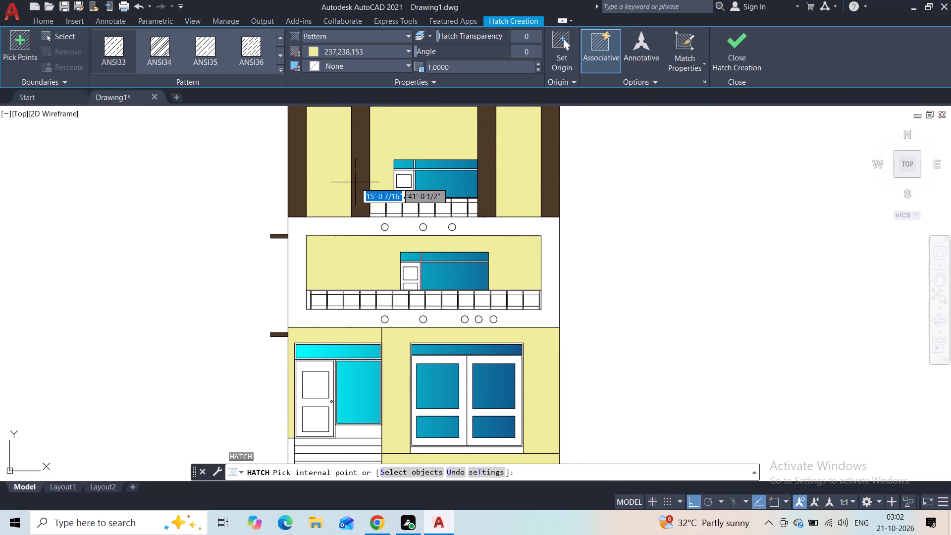
{"action": "scroll", "coordinate": [356, 182], "scroll_direction": "up", "scroll_amount": 3}
{"action": "left_click", "coordinate": [533, 174]}
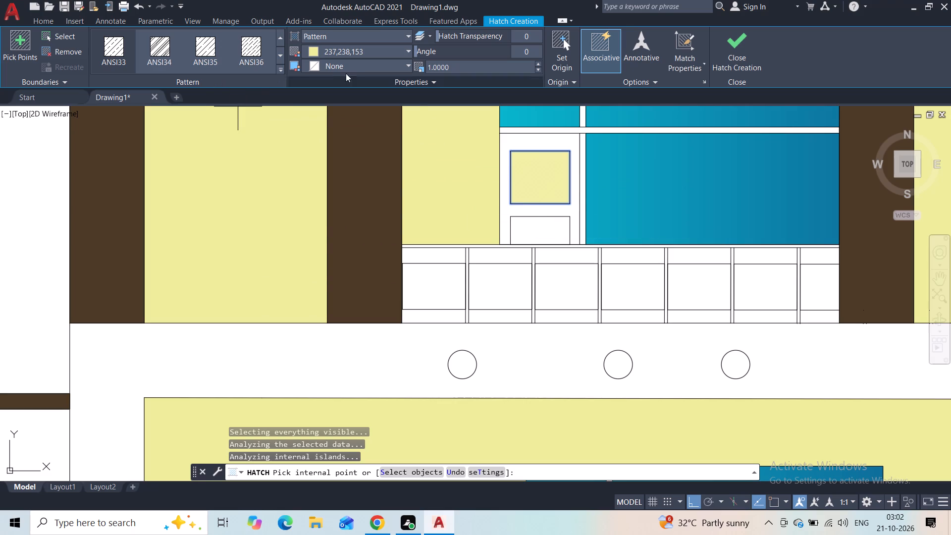
{"action": "left_click", "coordinate": [347, 52]}
{"action": "left_click", "coordinate": [322, 81]}
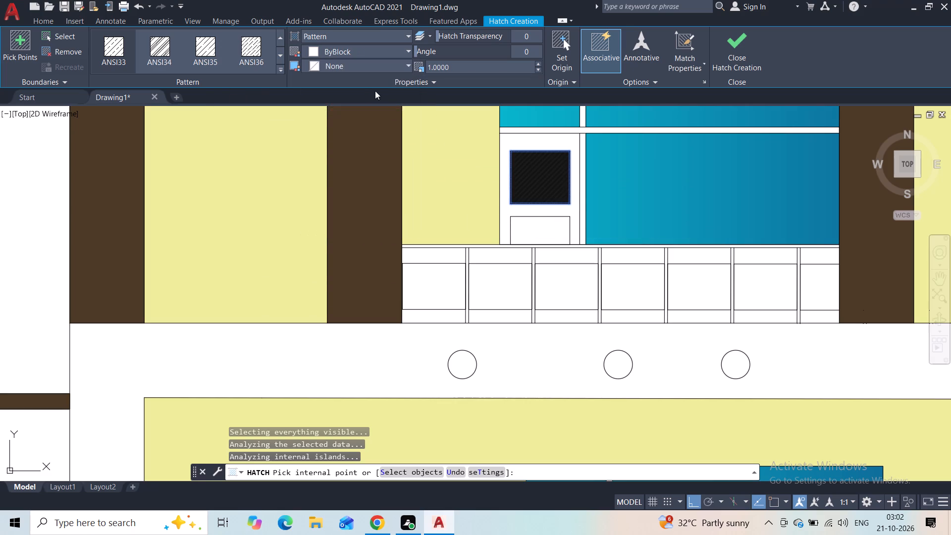
Set the door panel hatch's scale to 6.3 and its angle to 135.
{"action": "left_click", "coordinate": [539, 69]}
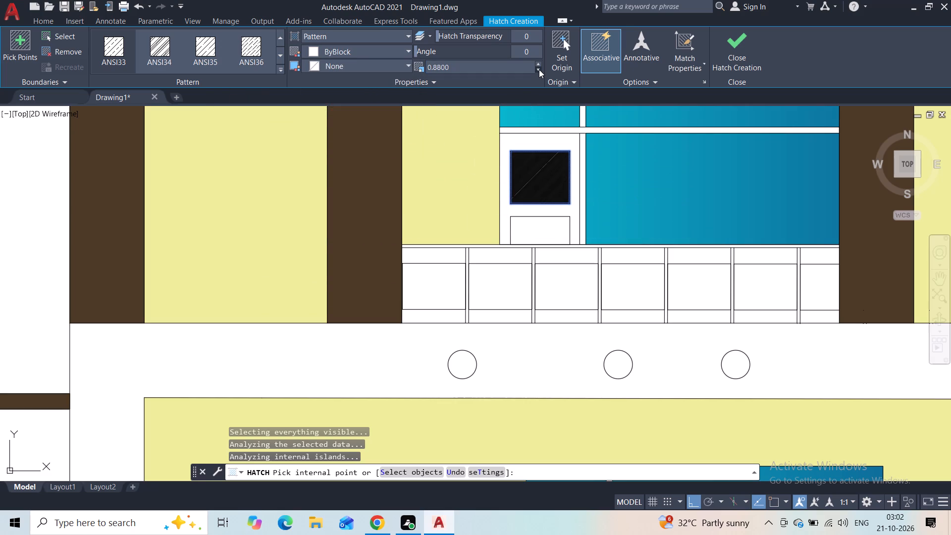
{"action": "left_click", "coordinate": [539, 66]}
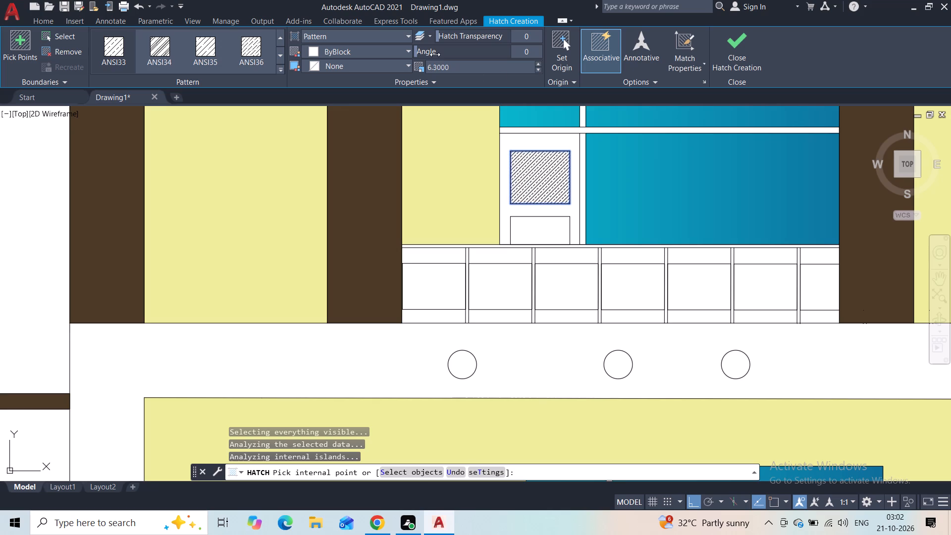
{"action": "left_click_drag", "start_coordinate": [420, 54], "coordinate": [463, 58]}
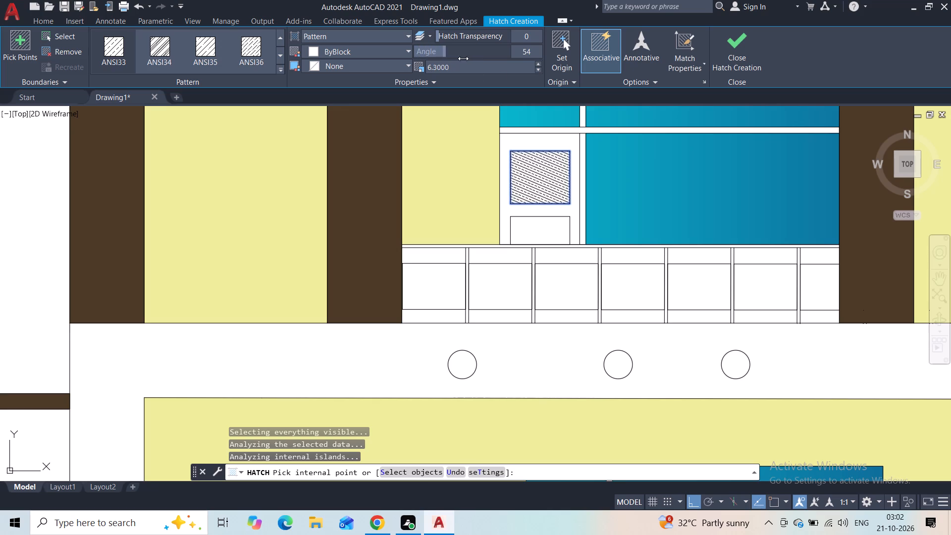
{"action": "left_click_drag", "start_coordinate": [463, 58], "coordinate": [473, 59]}
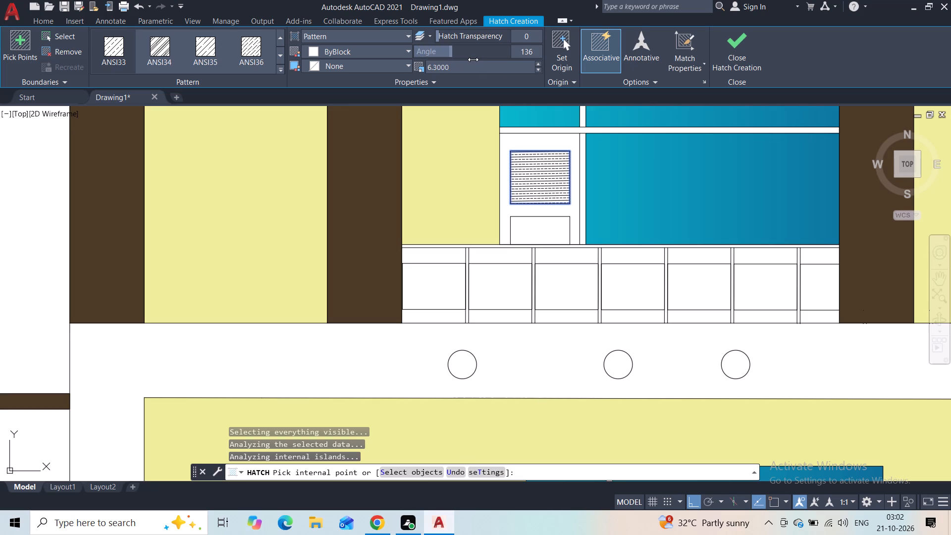
{"action": "left_click_drag", "start_coordinate": [473, 59], "coordinate": [473, 59]}
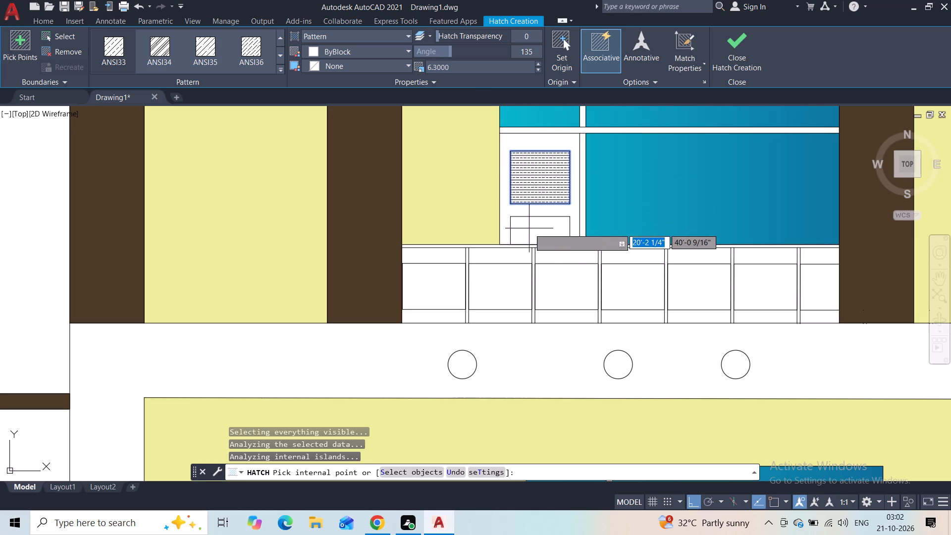
Add the upper storey door's lower panel and both panels of the middle storey's door to the ANSI33 pattern hatch.
{"action": "left_click", "coordinate": [529, 228]}
{"action": "middle_click_drag", "start_coordinate": [525, 231], "coordinate": [476, 108]}
{"action": "left_click", "coordinate": [515, 427]}
{"action": "middle_click_drag", "start_coordinate": [511, 414], "coordinate": [501, 360]}
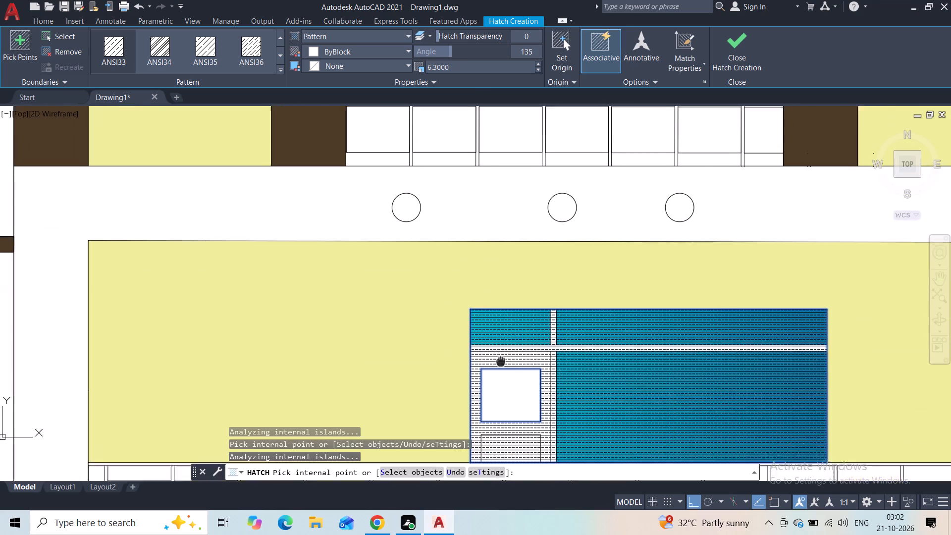
{"action": "middle_click_drag", "start_coordinate": [501, 360], "coordinate": [472, 151]}
{"action": "key", "text": "ctrl+z"}
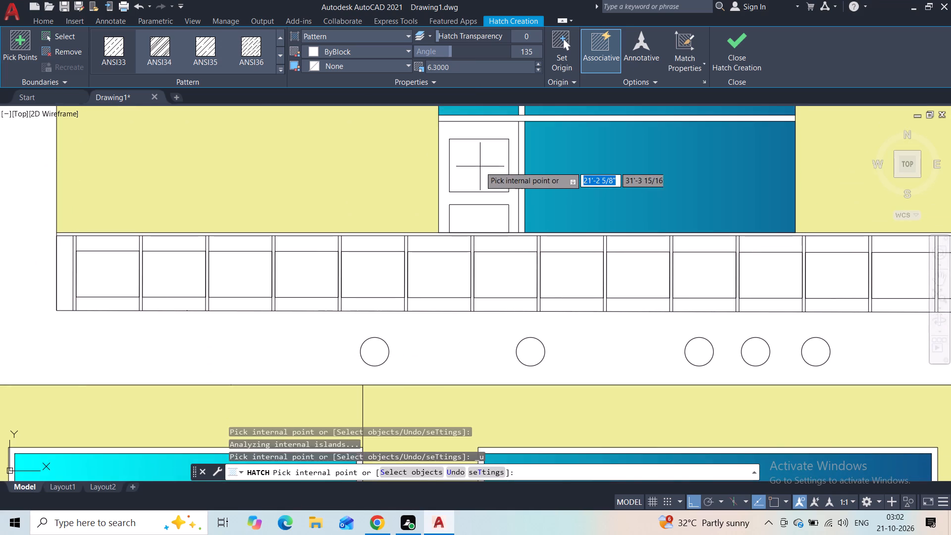
{"action": "left_click", "coordinate": [473, 173]}
{"action": "left_click", "coordinate": [470, 212]}
{"action": "middle_click_drag", "start_coordinate": [457, 210], "coordinate": [459, 134]}
Add the two panels of the ground-floor entrance door to the pattern hatch and finish it.
{"action": "scroll", "coordinate": [451, 165], "scroll_direction": "down", "scroll_amount": 3}
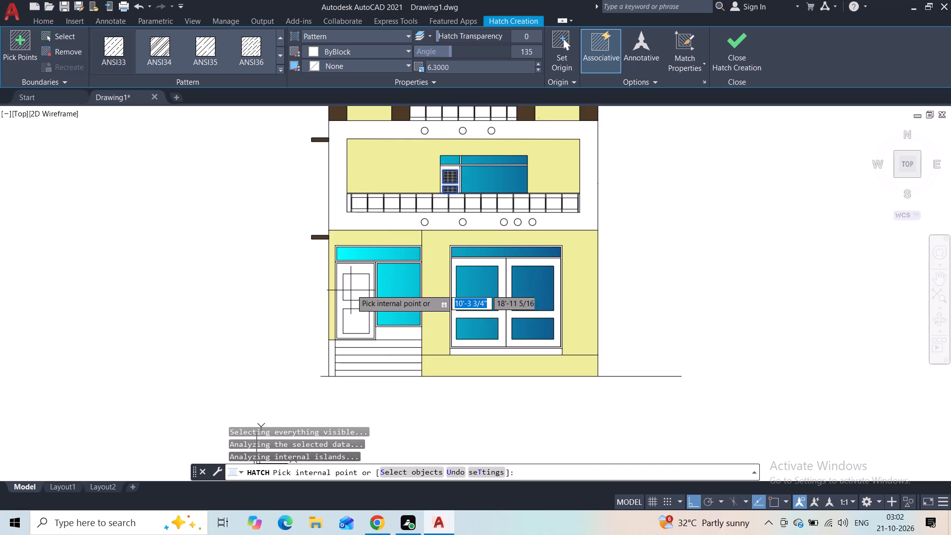
{"action": "scroll", "coordinate": [355, 287], "scroll_direction": "up", "scroll_amount": 2}
{"action": "left_click", "coordinate": [355, 287]}
{"action": "left_click", "coordinate": [354, 359]}
{"action": "scroll", "coordinate": [277, 289], "scroll_direction": "down", "scroll_amount": 2}
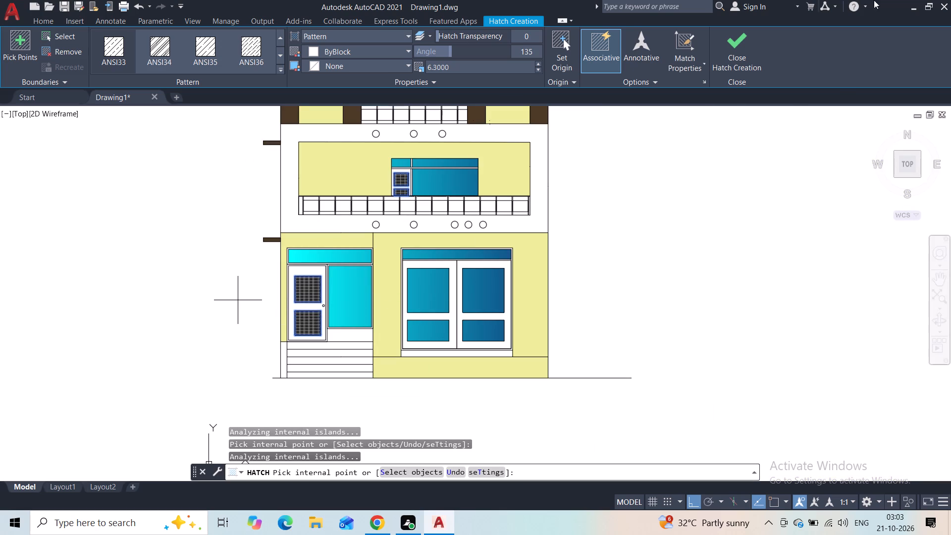
{"action": "left_click", "coordinate": [744, 67]}
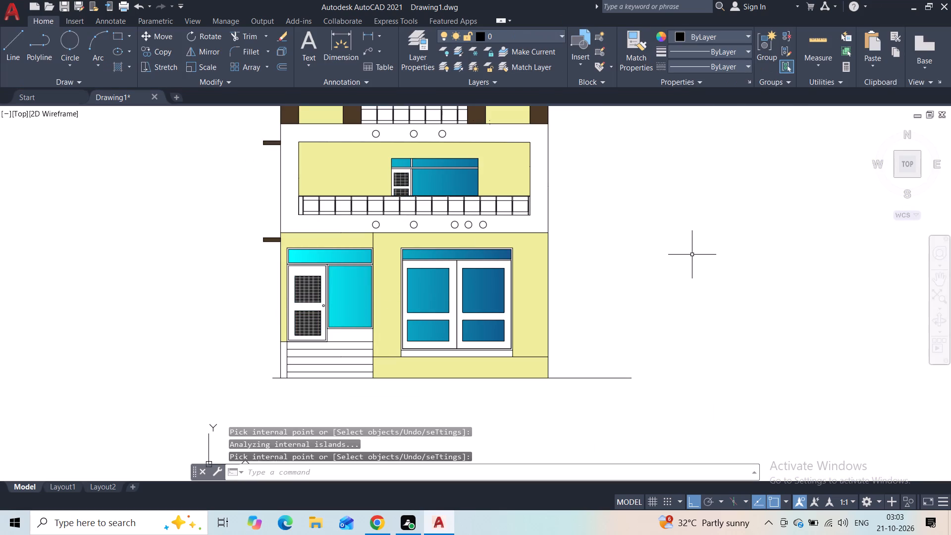
Hatch the three circles on the band below the upper storey's railing with a solid fill in brown colour 37.
{"action": "key", "text": "h"}
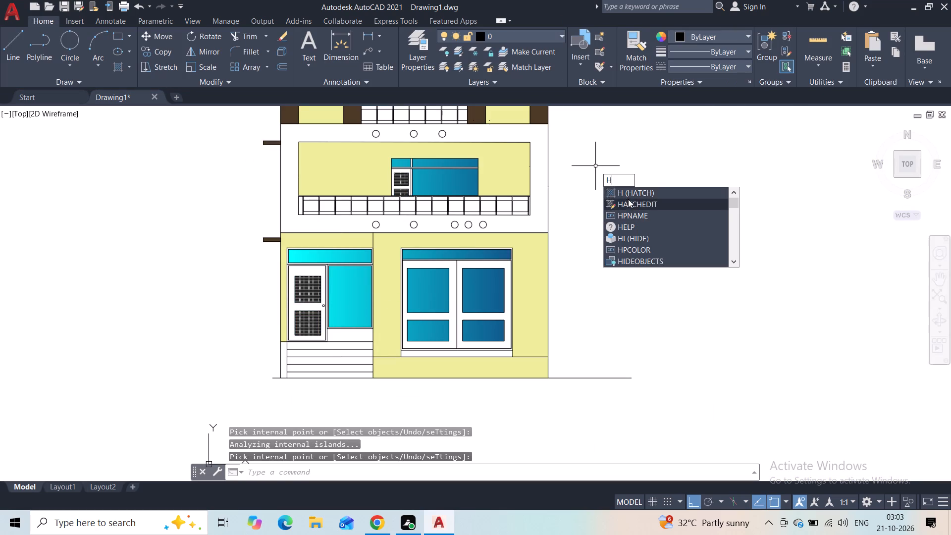
{"action": "left_click", "coordinate": [628, 197]}
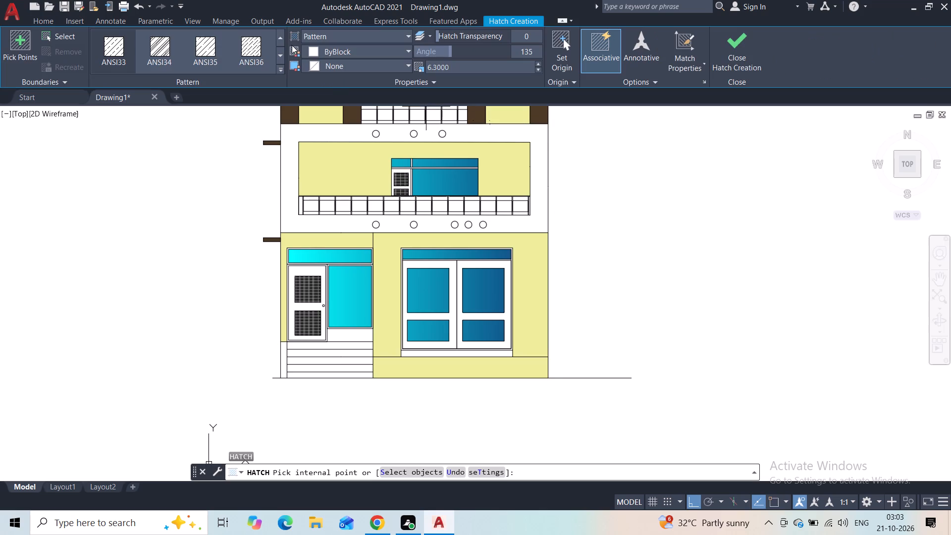
{"action": "left_click", "coordinate": [282, 68]}
{"action": "scroll", "coordinate": [200, 77], "scroll_direction": "up", "scroll_amount": 8}
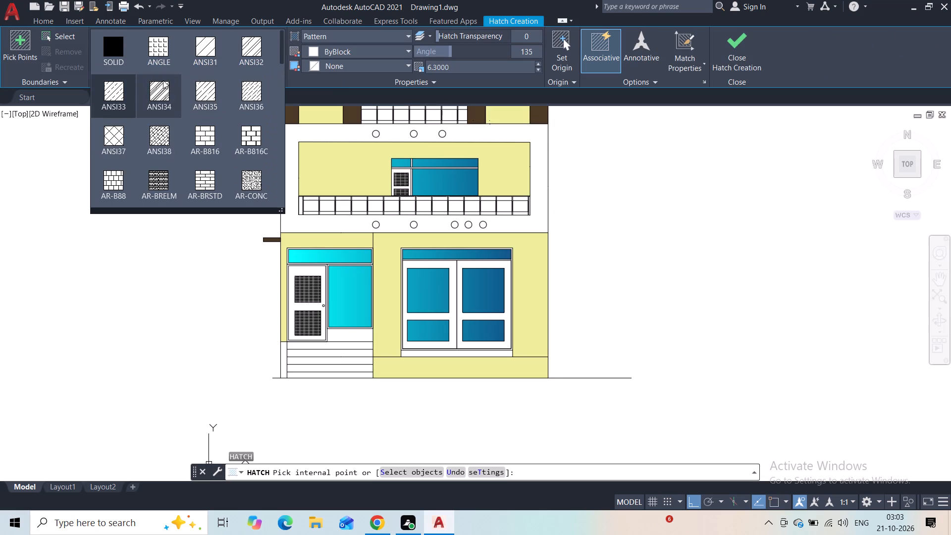
{"action": "left_click", "coordinate": [113, 58]}
{"action": "left_click", "coordinate": [388, 49]}
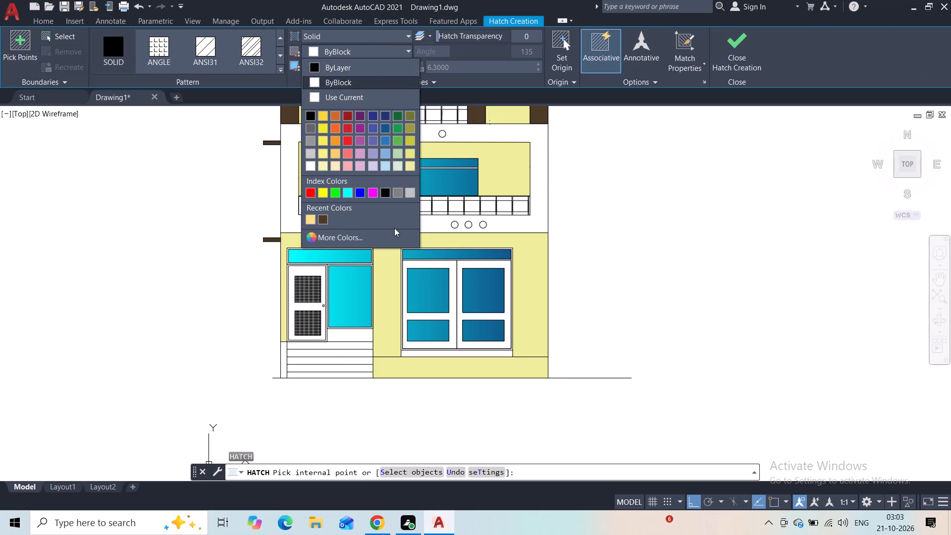
{"action": "left_click", "coordinate": [325, 217]}
{"action": "middle_click_drag", "start_coordinate": [664, 197], "coordinate": [658, 261]}
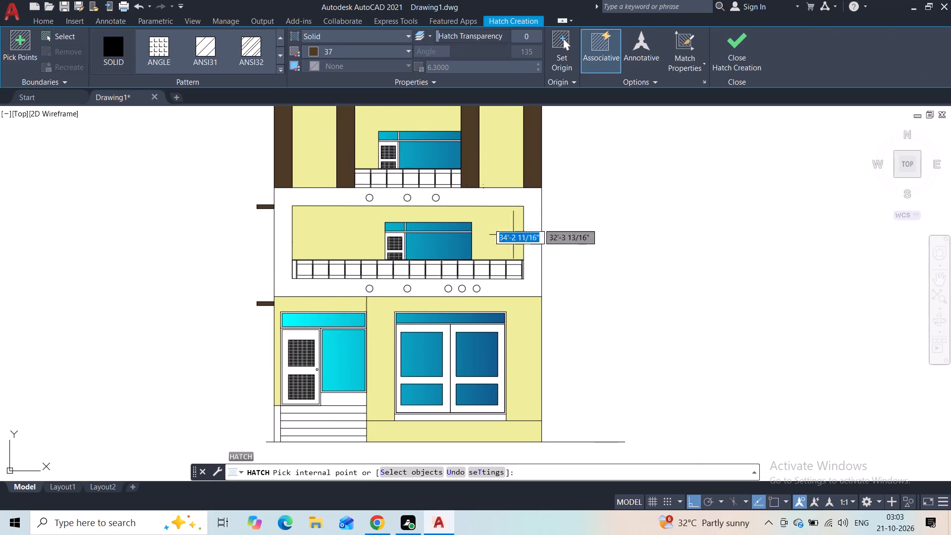
{"action": "scroll", "coordinate": [429, 202], "scroll_direction": "up", "scroll_amount": 4}
{"action": "left_click", "coordinate": [459, 182]}
{"action": "left_click", "coordinate": [287, 170]}
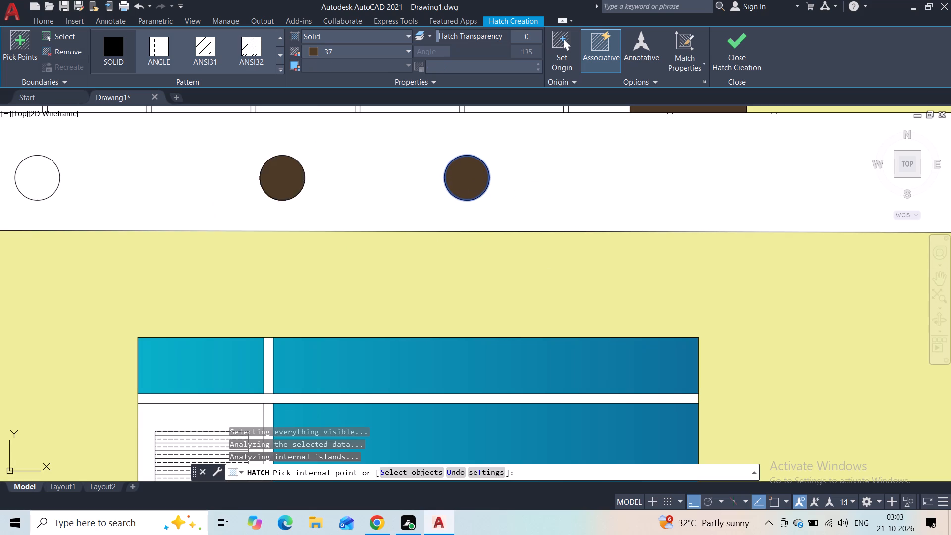
{"action": "left_click", "coordinate": [35, 179]}
Add the five circles on the band below the middle storey's railing to the solid brown hatch and finish it.
{"action": "scroll", "coordinate": [74, 195], "scroll_direction": "down", "scroll_amount": 4}
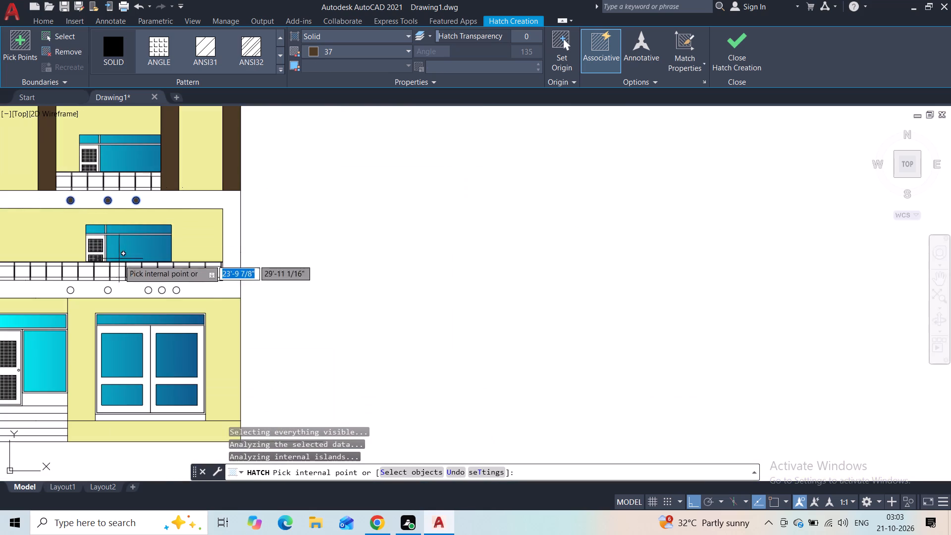
{"action": "scroll", "coordinate": [136, 310], "scroll_direction": "up", "scroll_amount": 4}
{"action": "left_click", "coordinate": [198, 187]}
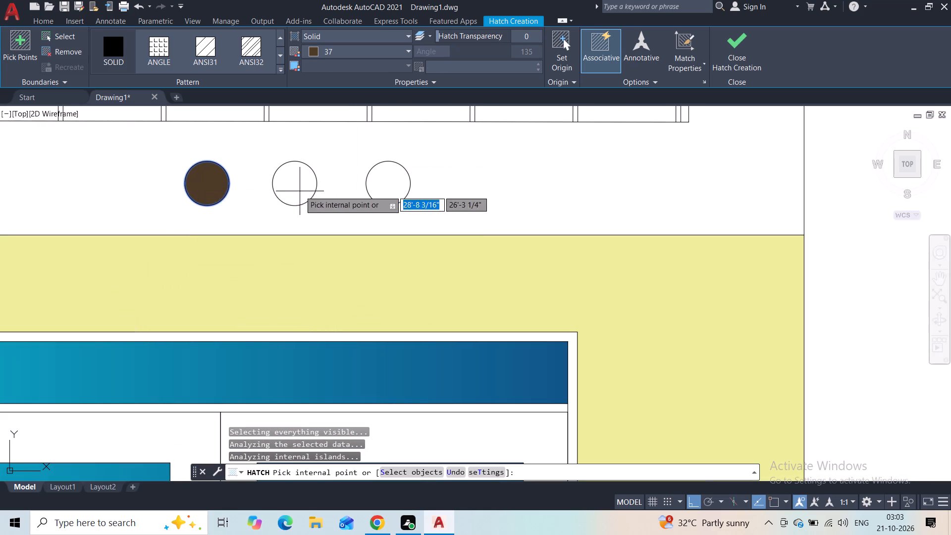
{"action": "left_click", "coordinate": [300, 191]}
{"action": "left_click", "coordinate": [381, 180]}
{"action": "middle_click_drag", "start_coordinate": [252, 239], "coordinate": [737, 211]}
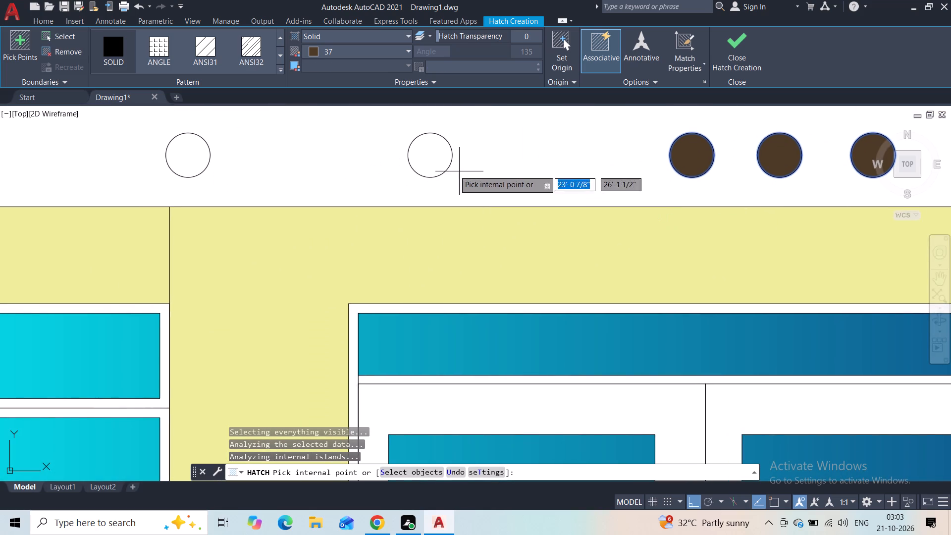
{"action": "left_click", "coordinate": [420, 162]}
{"action": "left_click", "coordinate": [196, 151]}
{"action": "scroll", "coordinate": [628, 149], "scroll_direction": "down", "scroll_amount": 6}
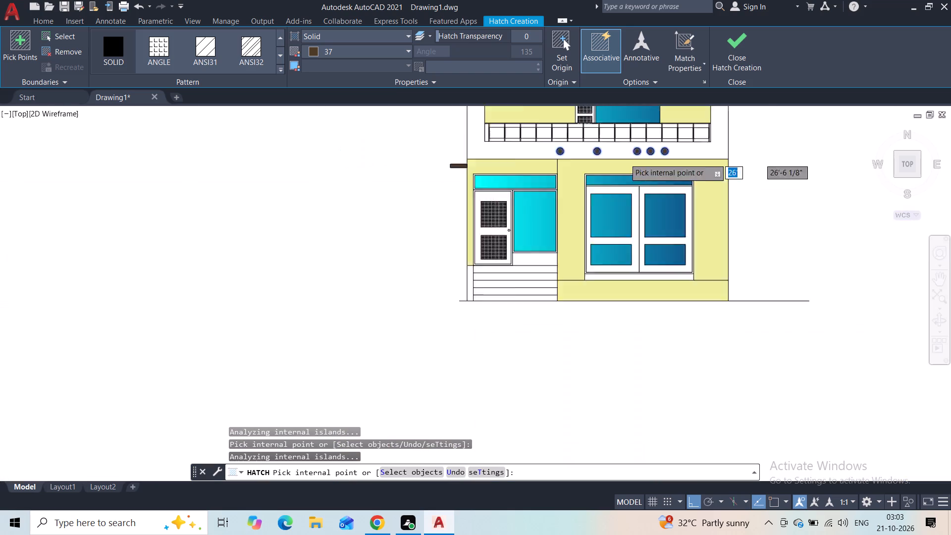
{"action": "middle_click_drag", "start_coordinate": [752, 158], "coordinate": [703, 312]}
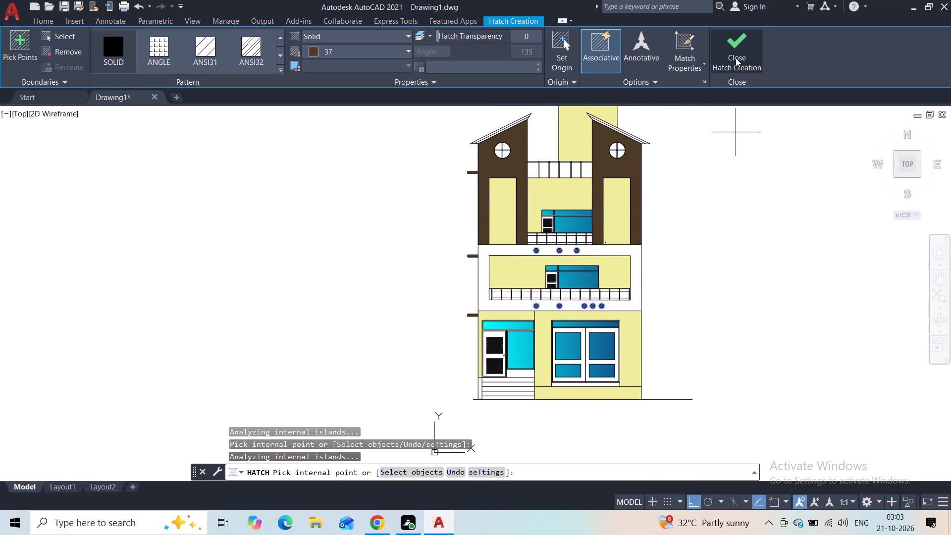
{"action": "left_click", "coordinate": [736, 60]}
Hatch the white wall frame around the middle storey with the ANSI31 pattern in colour 37 at scale 38.
{"action": "scroll", "coordinate": [670, 259], "scroll_direction": "up", "scroll_amount": 1}
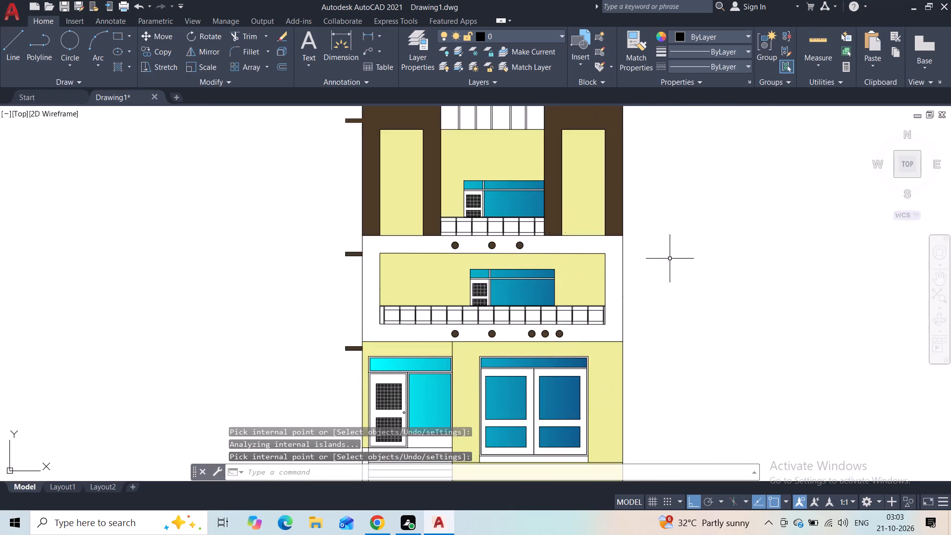
{"action": "scroll", "coordinate": [668, 259], "scroll_direction": "up", "scroll_amount": 1}
{"action": "key", "text": "h"}
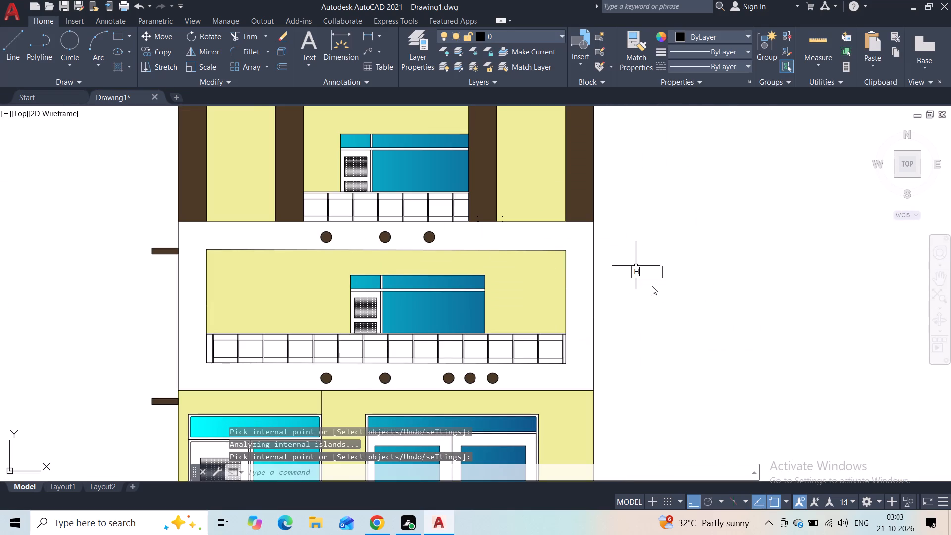
{"action": "left_click", "coordinate": [651, 286]}
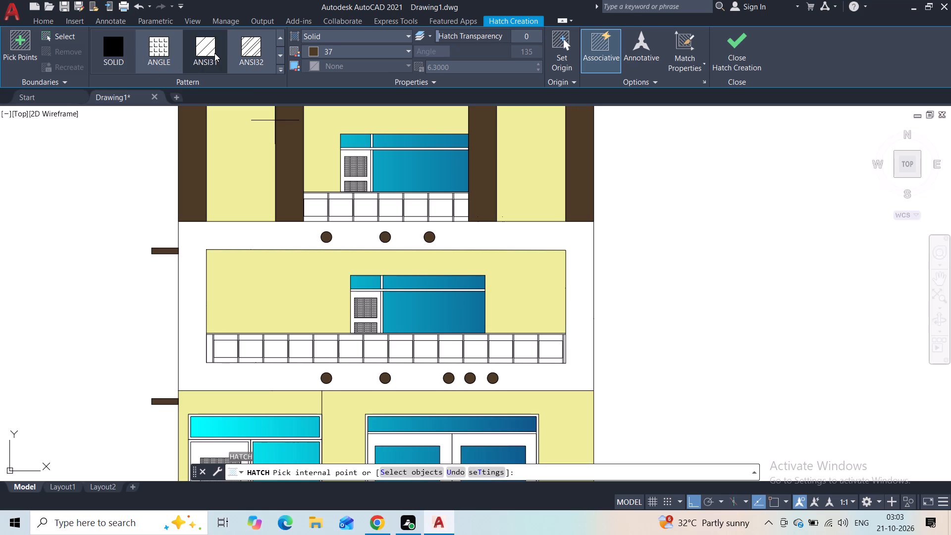
{"action": "left_click", "coordinate": [213, 53]}
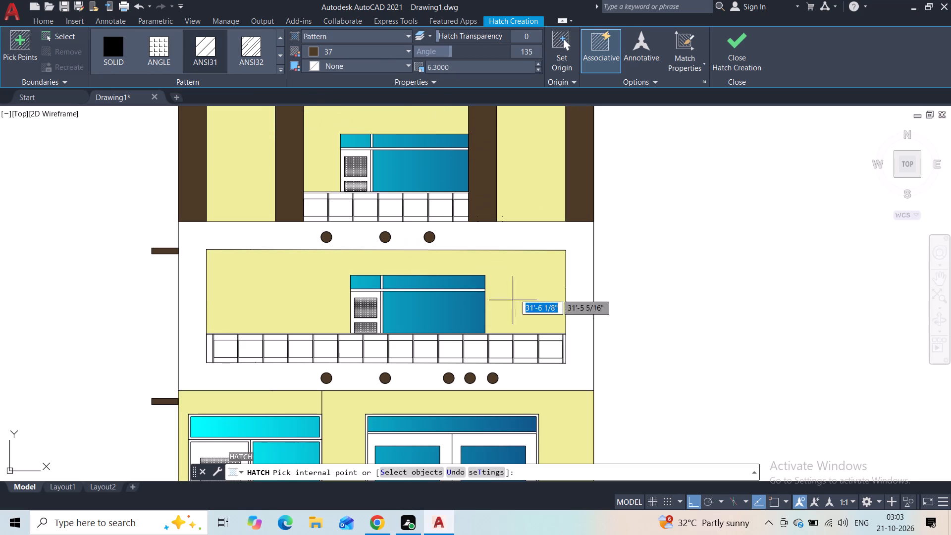
{"action": "left_click", "coordinate": [512, 239]}
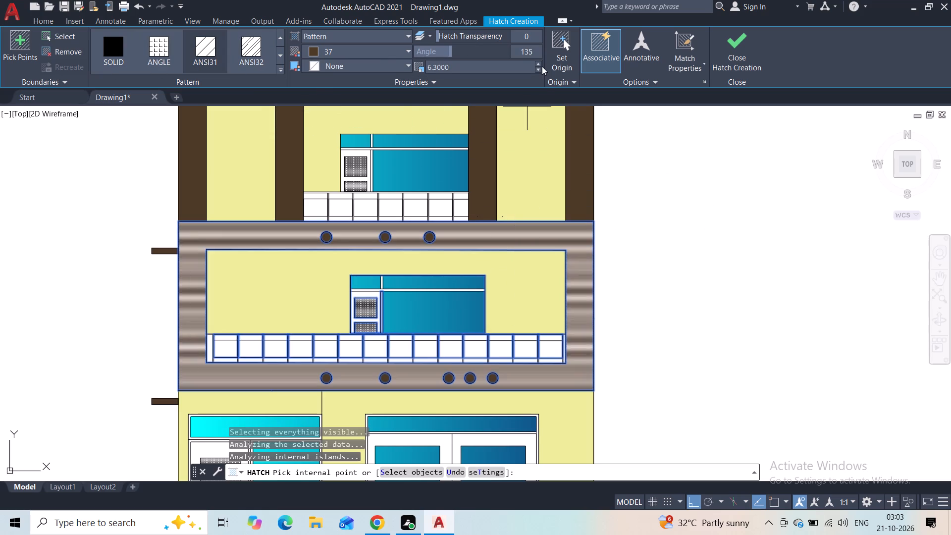
{"action": "left_click", "coordinate": [540, 63]}
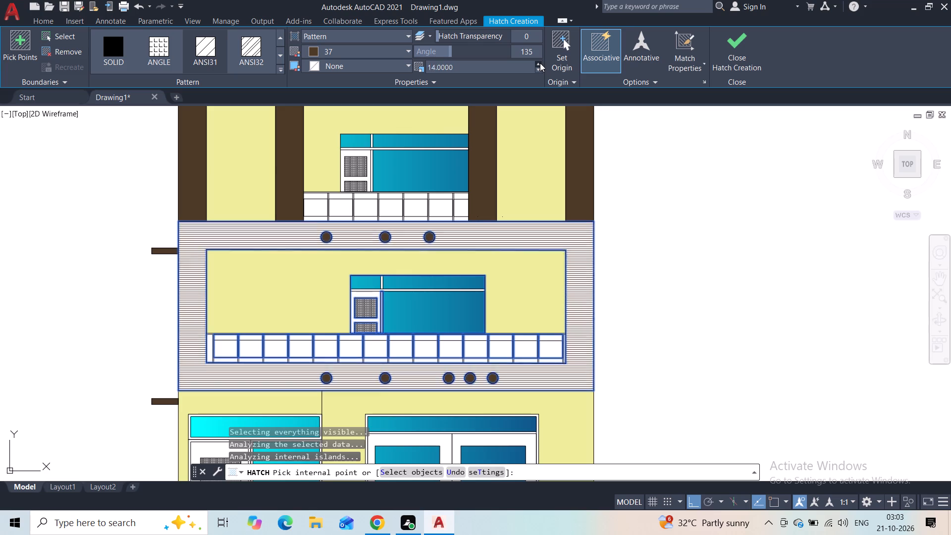
{"action": "left_click", "coordinate": [540, 63]}
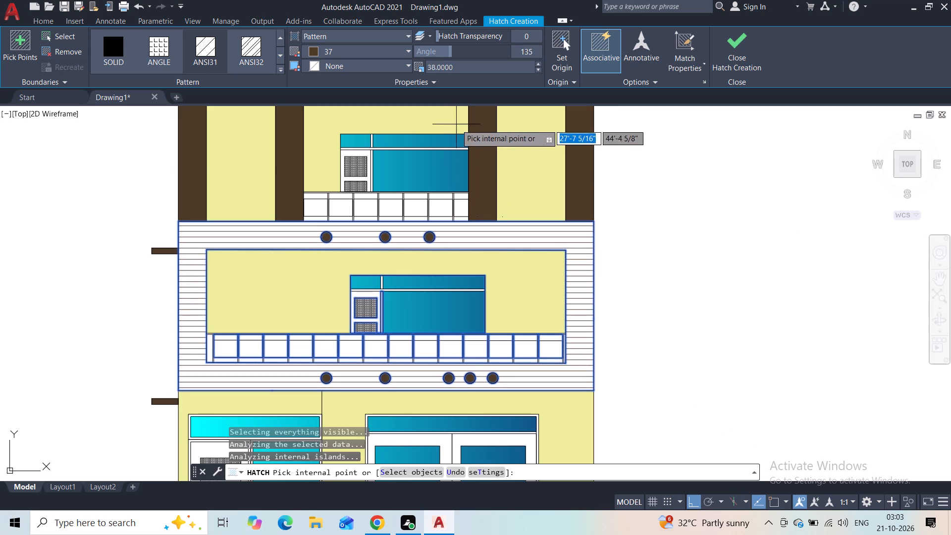
{"action": "left_click", "coordinate": [727, 60]}
Start another hatch as a two-colour gradient running from grey colour 9 to black 0,0,0.
{"action": "key", "text": "h"}
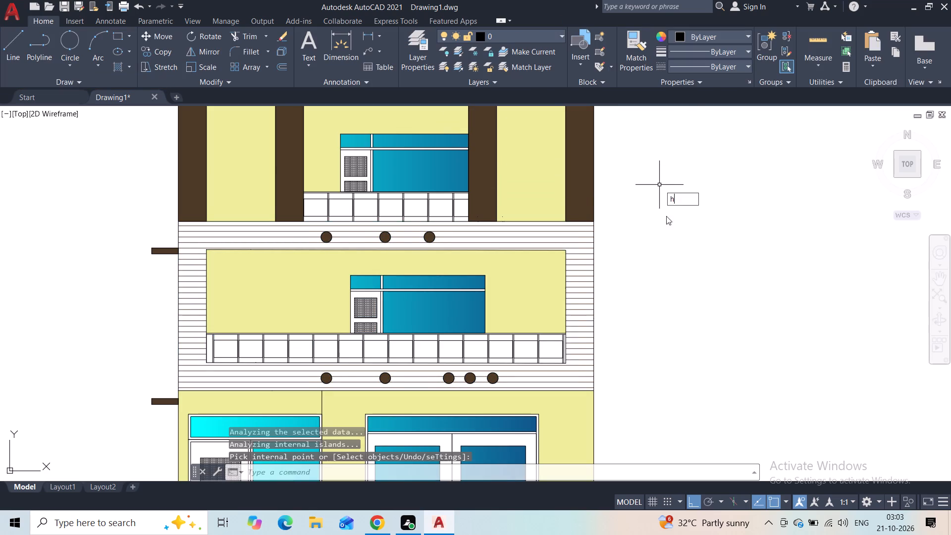
{"action": "left_click", "coordinate": [693, 212]}
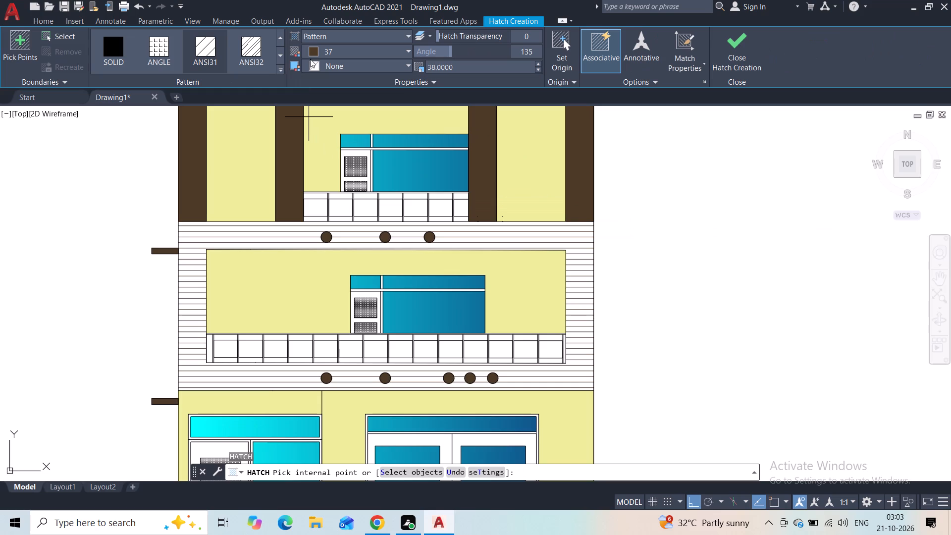
{"action": "left_click", "coordinate": [282, 68]}
{"action": "left_click", "coordinate": [334, 35]}
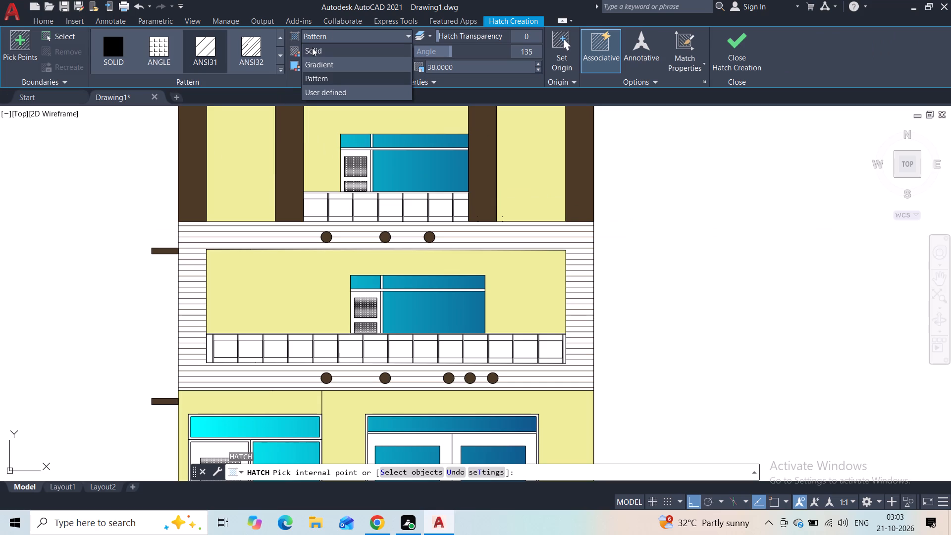
{"action": "left_click", "coordinate": [280, 70]}
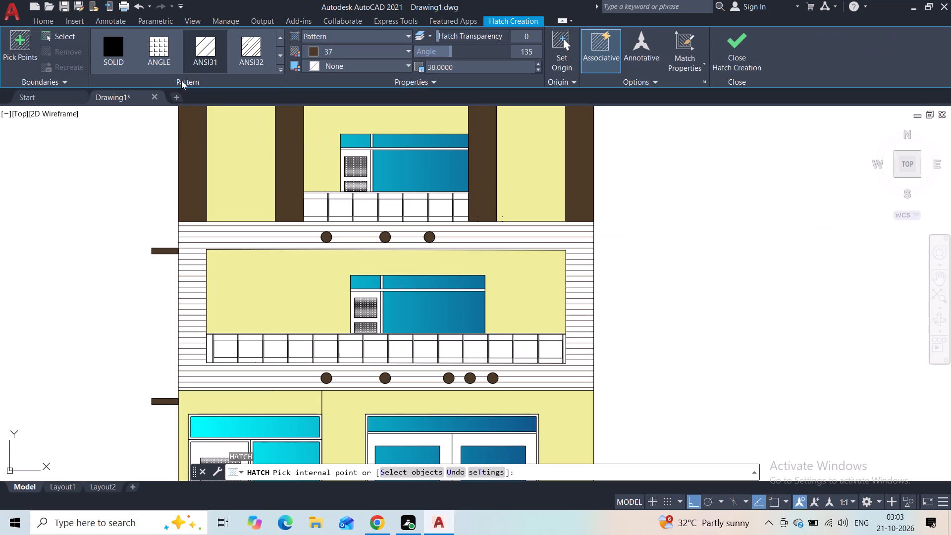
{"action": "left_click", "coordinate": [277, 69]}
{"action": "scroll", "coordinate": [195, 86], "scroll_direction": "up", "scroll_amount": 2}
{"action": "left_click", "coordinate": [129, 59]}
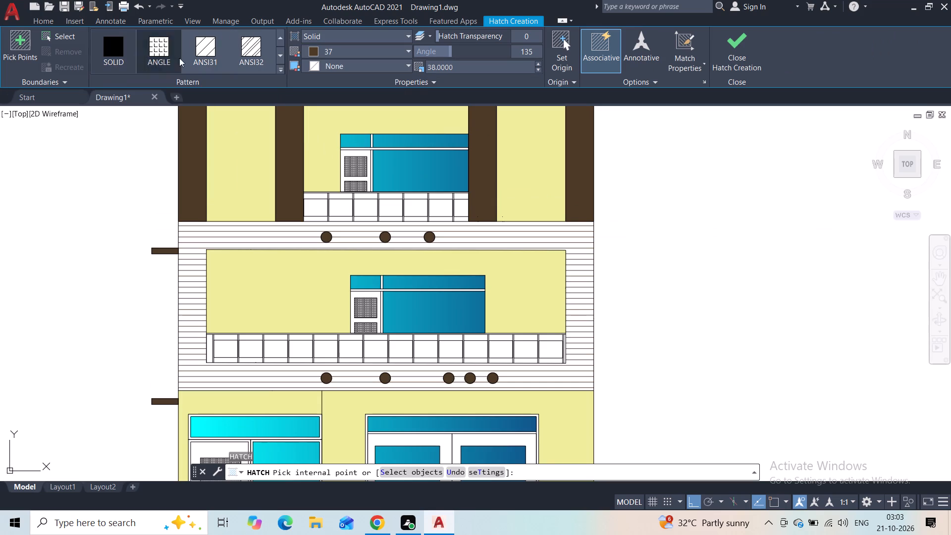
{"action": "left_click", "coordinate": [354, 33]}
{"action": "left_click", "coordinate": [339, 62]}
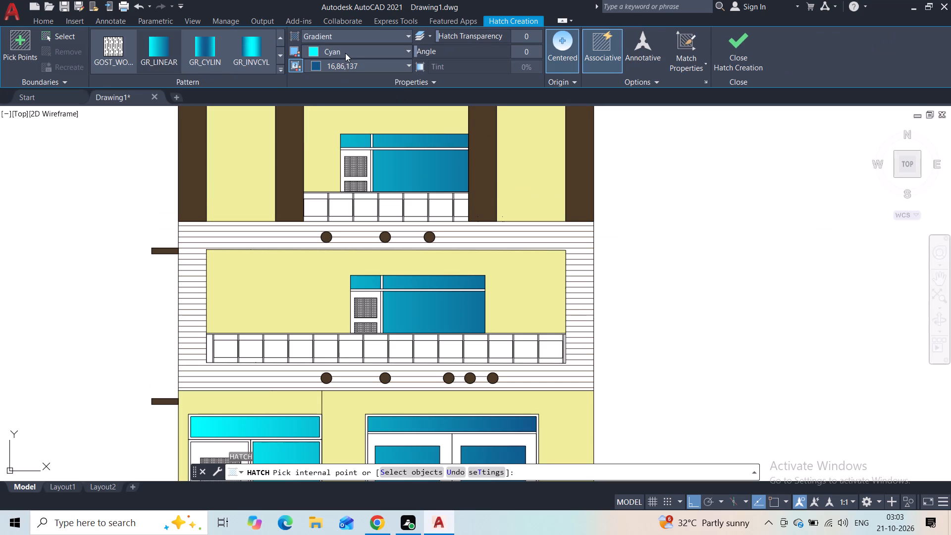
{"action": "left_click", "coordinate": [345, 53]}
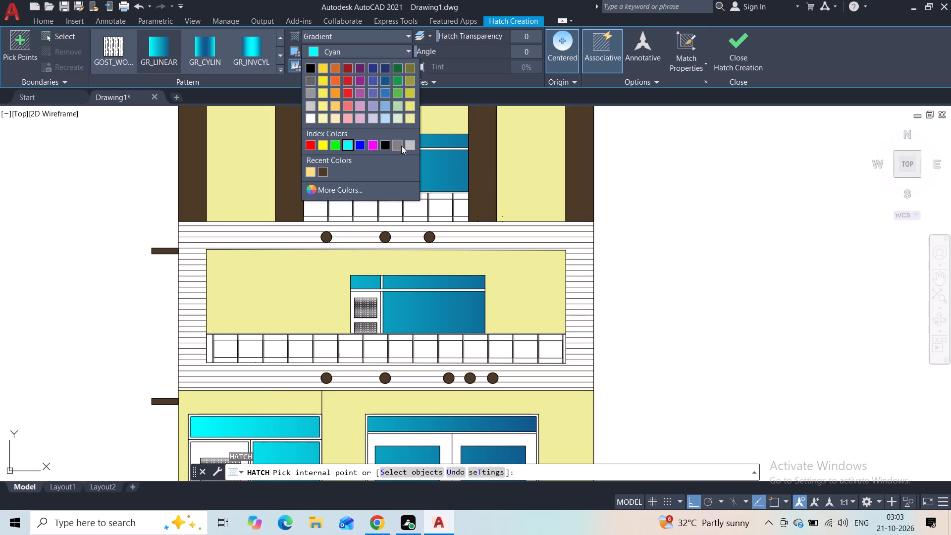
{"action": "left_click", "coordinate": [410, 144]}
{"action": "left_click", "coordinate": [375, 66]}
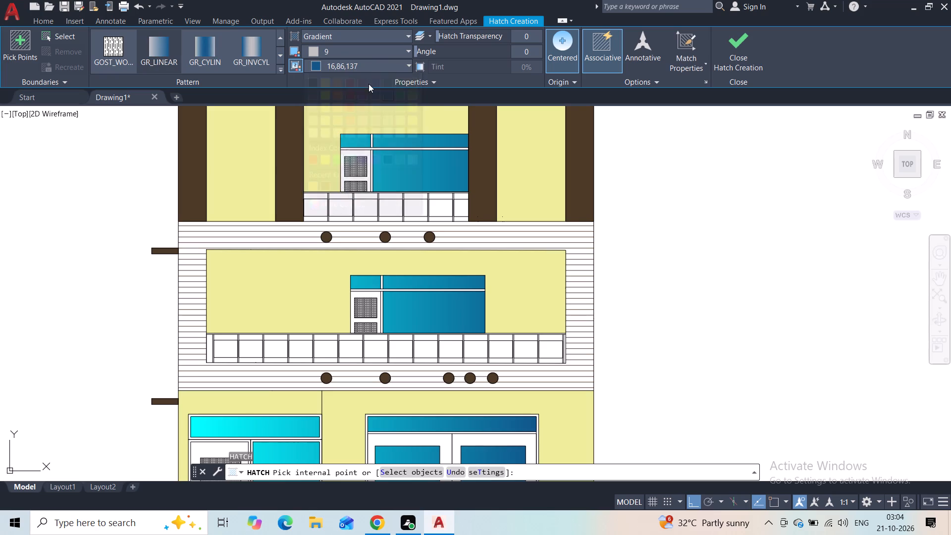
{"action": "left_click", "coordinate": [312, 82]}
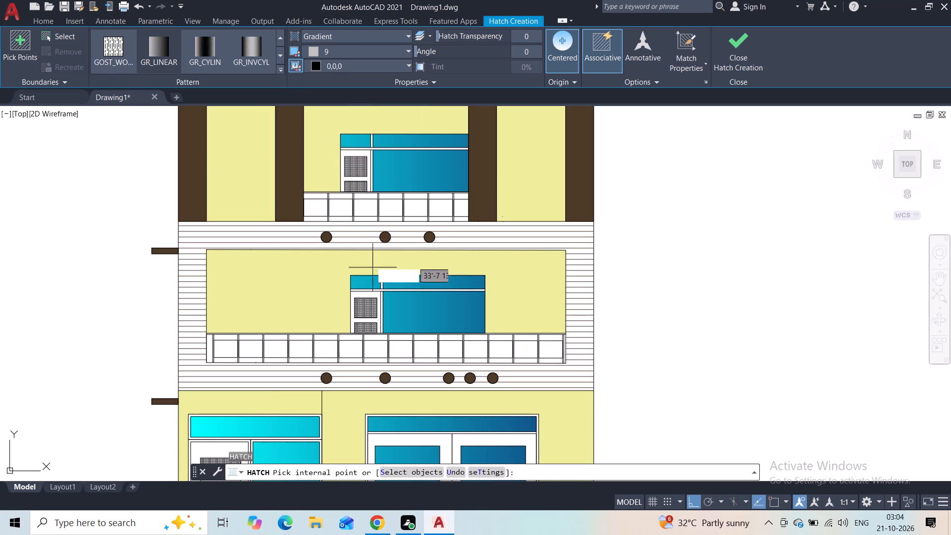
Apply the grey-to-black gradient to all seven large panels of the upper storey's railing.
{"action": "scroll", "coordinate": [347, 207], "scroll_direction": "up", "scroll_amount": 2}
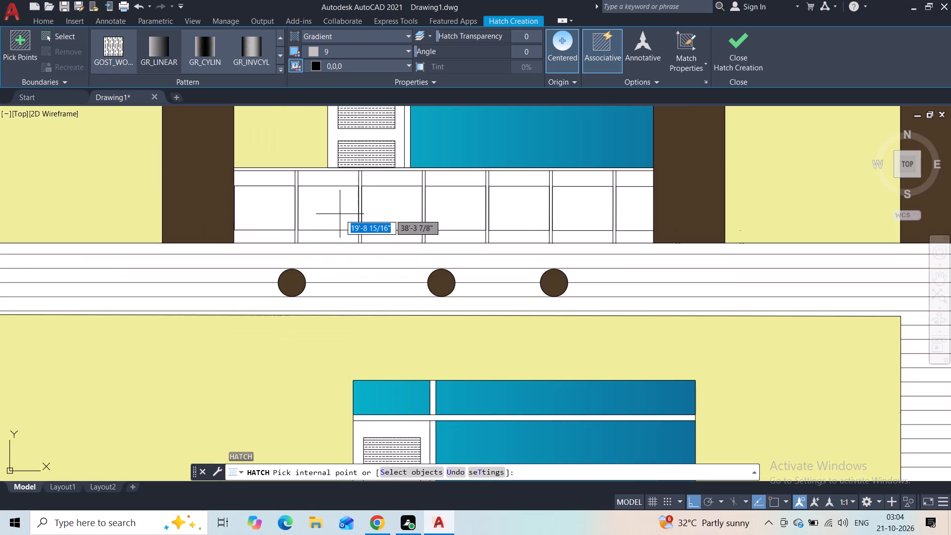
{"action": "left_click", "coordinate": [340, 214]}
{"action": "left_click", "coordinate": [396, 211]}
{"action": "left_click", "coordinate": [453, 211]}
{"action": "left_click", "coordinate": [527, 208]}
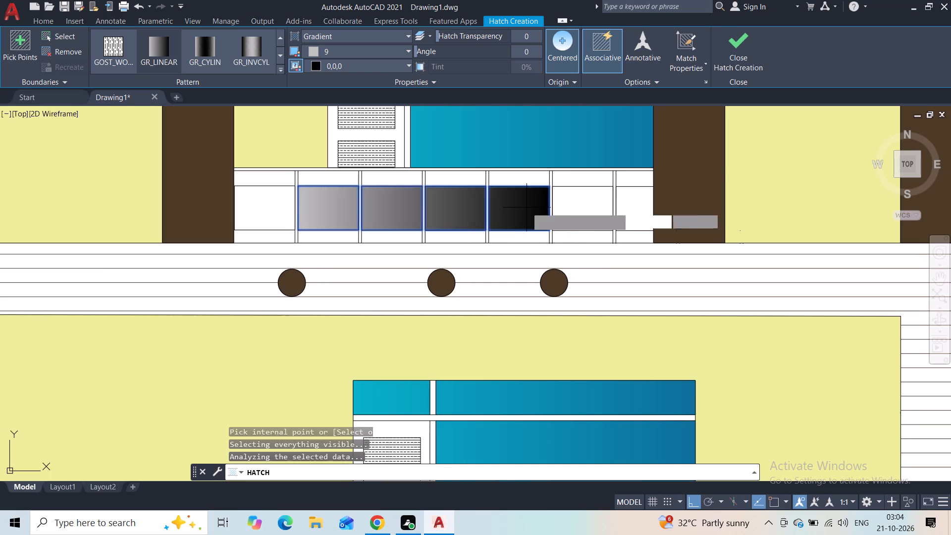
{"action": "left_click", "coordinate": [592, 210]}
{"action": "left_click", "coordinate": [619, 211]}
{"action": "left_click", "coordinate": [250, 202]}
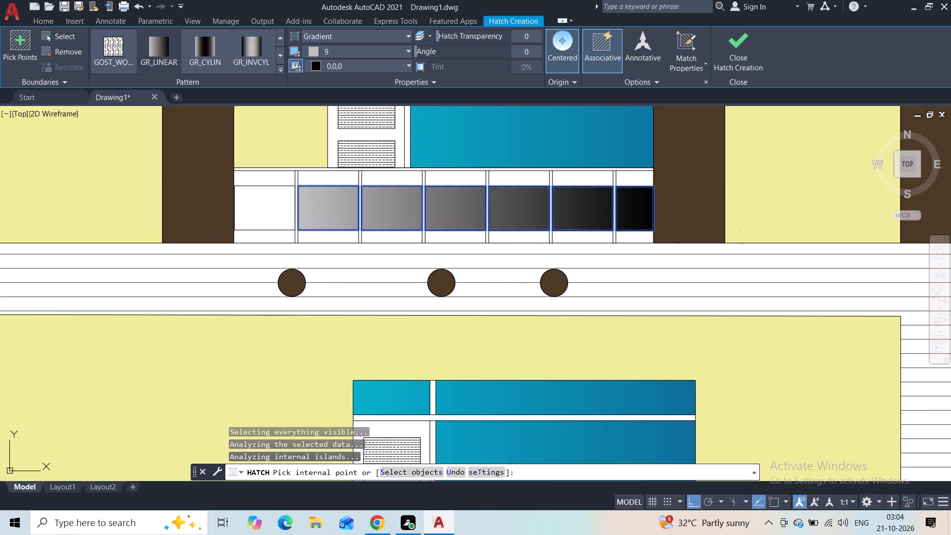
Apply the grey-to-black gradient to all fourteen large panels of the middle storey's railing.
{"action": "scroll", "coordinate": [303, 240], "scroll_direction": "down", "scroll_amount": 3}
{"action": "scroll", "coordinate": [237, 327], "scroll_direction": "up", "scroll_amount": 2}
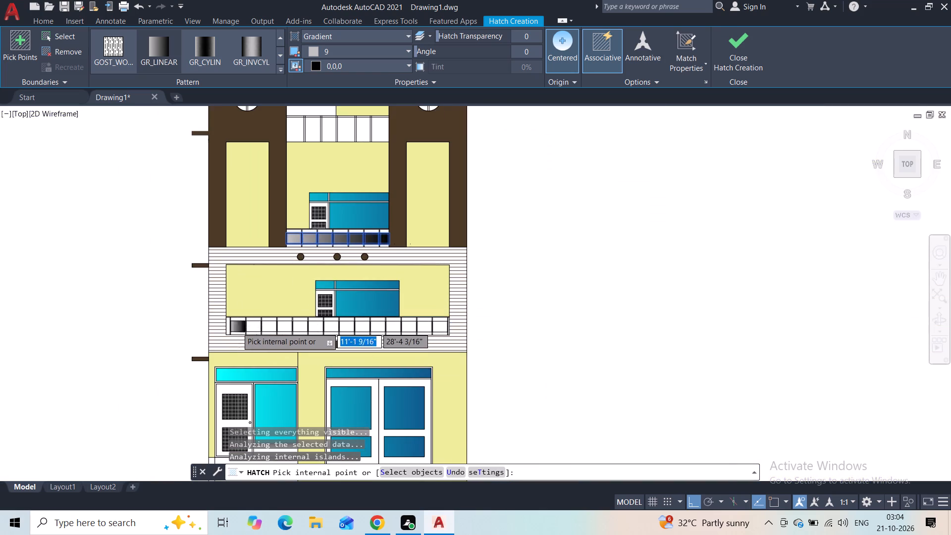
{"action": "scroll", "coordinate": [237, 327], "scroll_direction": "up", "scroll_amount": 2}
{"action": "left_click", "coordinate": [237, 327]}
{"action": "left_click", "coordinate": [318, 318]}
{"action": "left_click", "coordinate": [429, 315]}
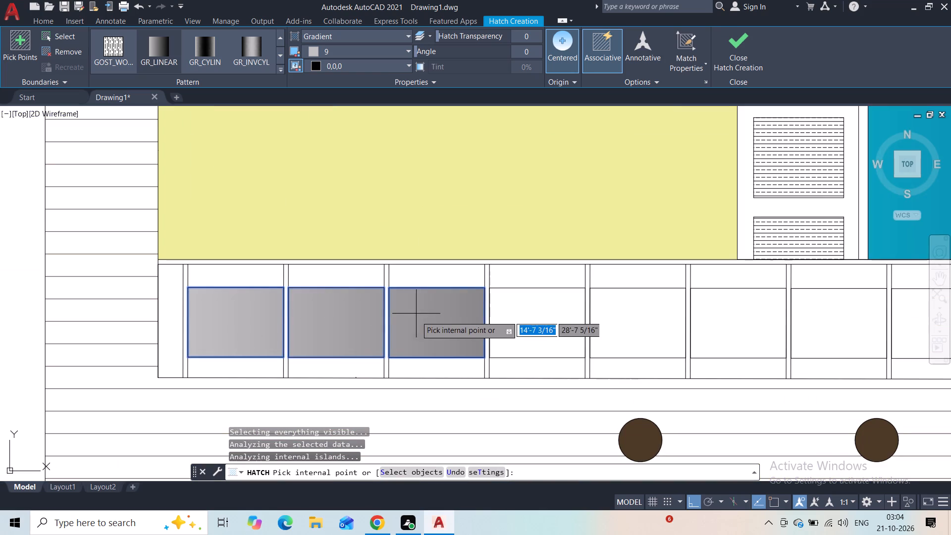
{"action": "scroll", "coordinate": [446, 307], "scroll_direction": "down", "scroll_amount": 3}
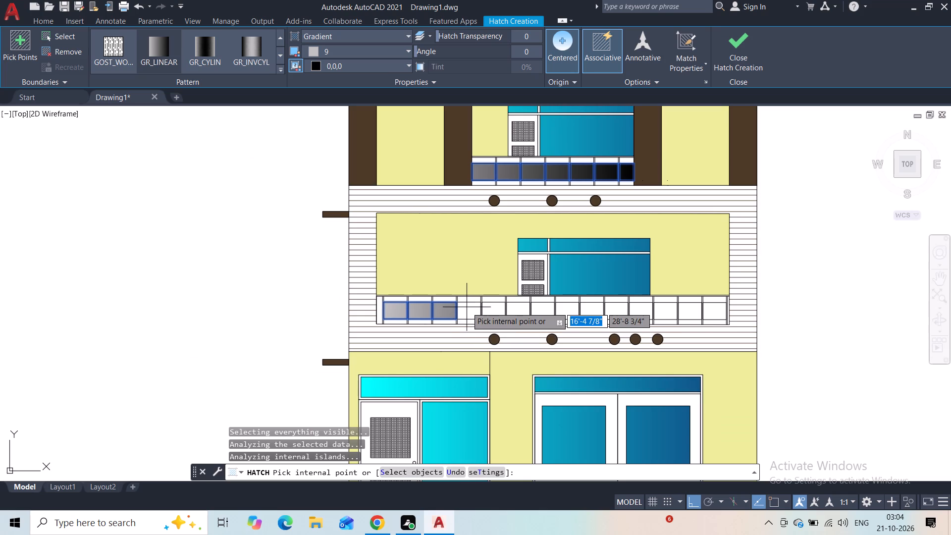
{"action": "left_click", "coordinate": [467, 312]}
{"action": "left_click", "coordinate": [500, 311]}
{"action": "scroll", "coordinate": [492, 311], "scroll_direction": "up", "scroll_amount": 3}
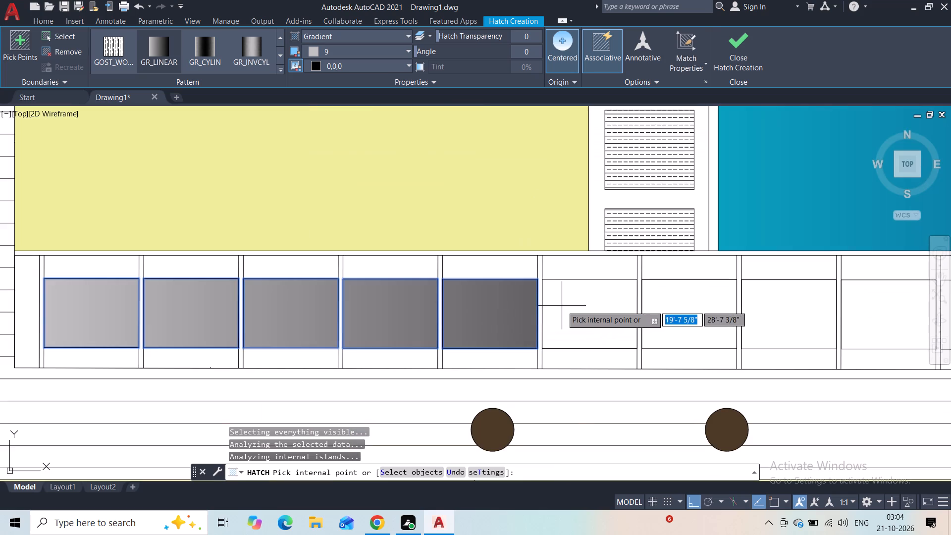
{"action": "left_click", "coordinate": [562, 306]}
{"action": "left_click", "coordinate": [663, 308]}
{"action": "middle_click_drag", "start_coordinate": [665, 310], "coordinate": [236, 317]}
{"action": "left_click", "coordinate": [338, 312]}
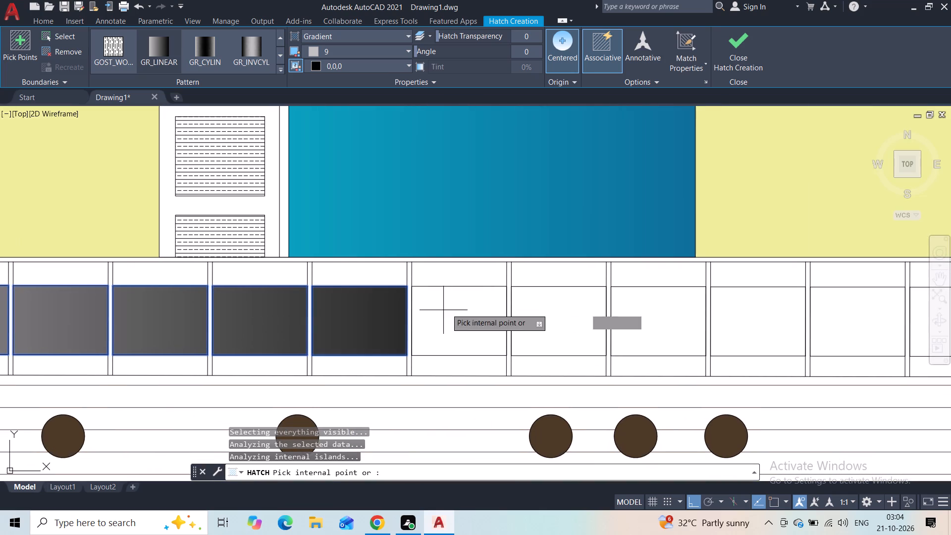
{"action": "left_click", "coordinate": [454, 309]}
{"action": "left_click", "coordinate": [556, 319]}
{"action": "left_click", "coordinate": [635, 318]}
{"action": "middle_click_drag", "start_coordinate": [625, 323], "coordinate": [180, 325]}
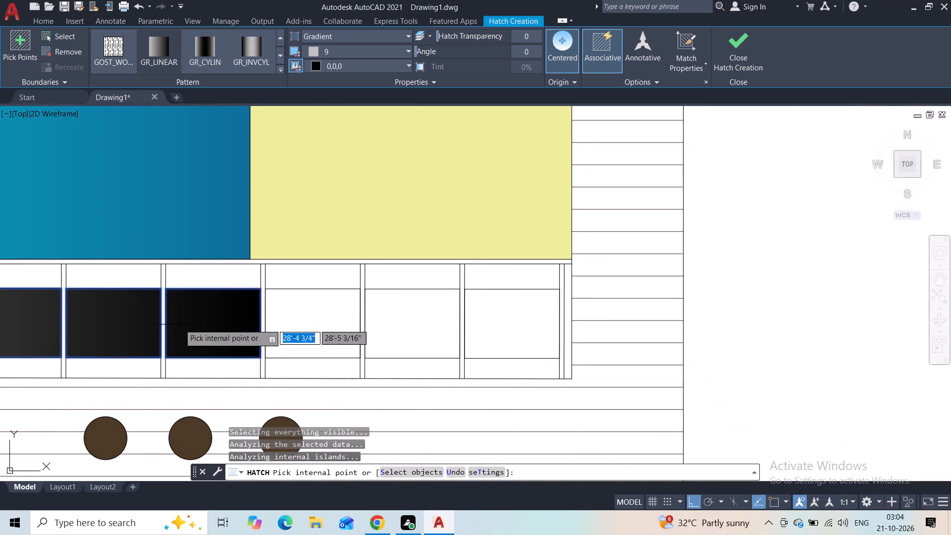
{"action": "left_click", "coordinate": [282, 314]}
{"action": "left_click", "coordinate": [395, 327]}
{"action": "left_click", "coordinate": [473, 324]}
{"action": "scroll", "coordinate": [446, 320], "scroll_direction": "down", "scroll_amount": 4}
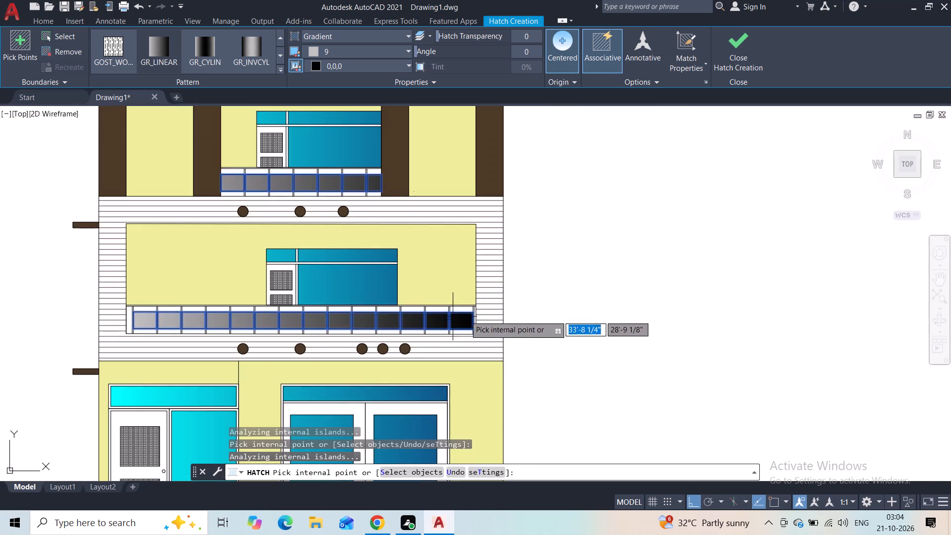
Add the five entrance steps and the narrow strip beside them to the grey-to-black gradient and finish the hatch.
{"action": "middle_click_drag", "start_coordinate": [552, 315], "coordinate": [564, 286]}
{"action": "scroll", "coordinate": [552, 315], "scroll_direction": "down", "scroll_amount": 1}
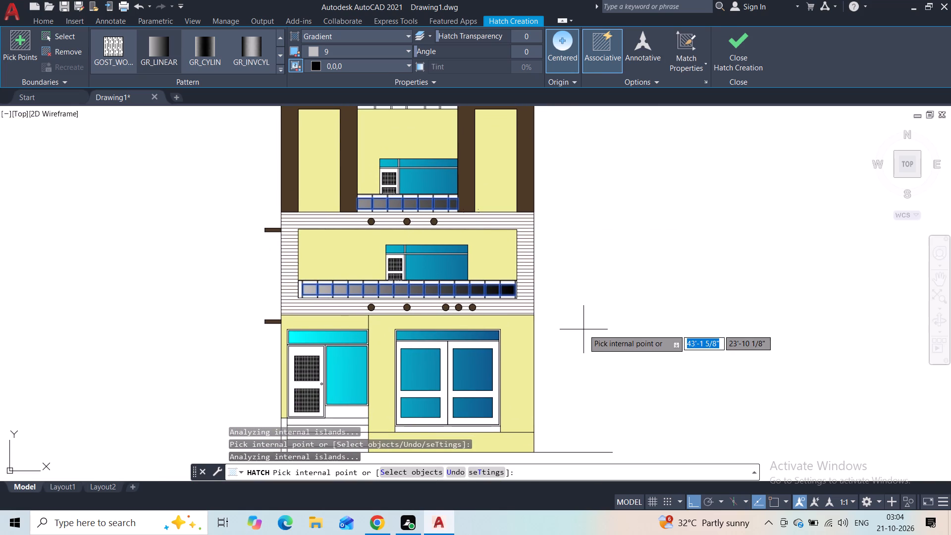
{"action": "middle_click_drag", "start_coordinate": [581, 347], "coordinate": [617, 217]}
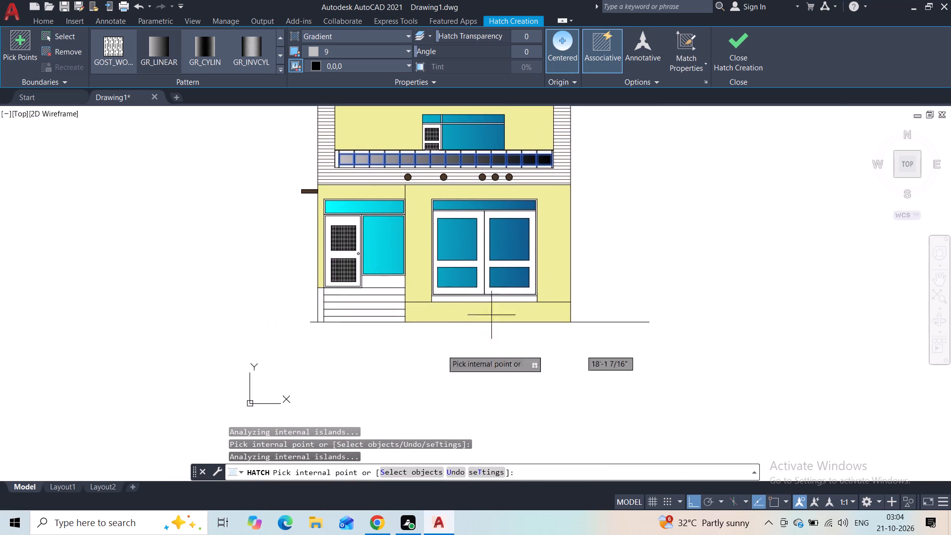
{"action": "scroll", "coordinate": [330, 339], "scroll_direction": "up", "scroll_amount": 4}
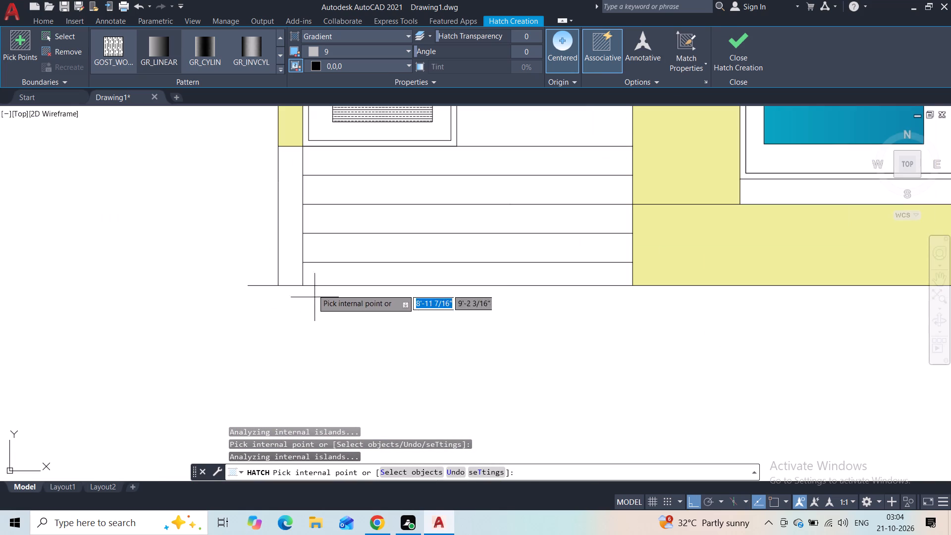
{"action": "left_click", "coordinate": [293, 259]}
{"action": "left_click", "coordinate": [326, 250]}
{"action": "left_click", "coordinate": [327, 275]}
{"action": "left_click", "coordinate": [336, 221]}
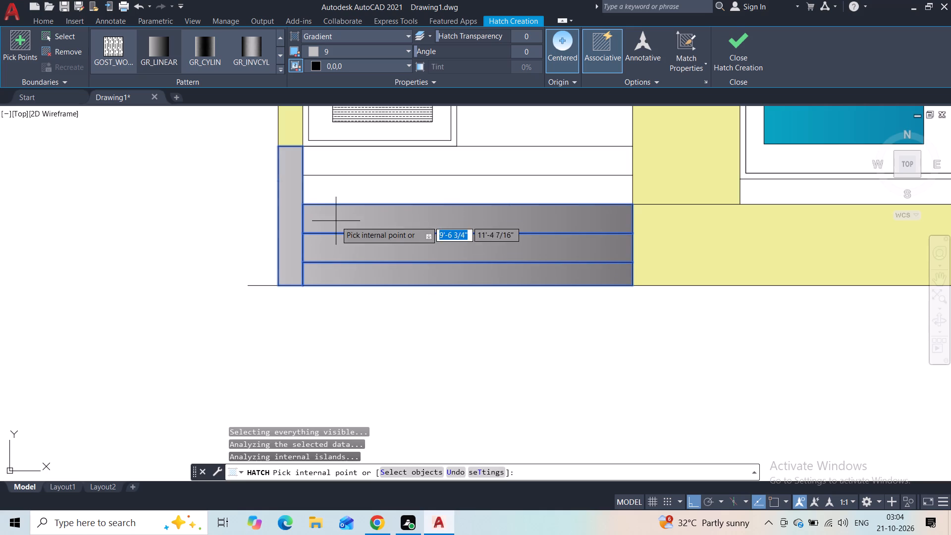
{"action": "left_click", "coordinate": [341, 197]}
{"action": "left_click", "coordinate": [346, 164]}
{"action": "scroll", "coordinate": [480, 326], "scroll_direction": "down", "scroll_amount": 3}
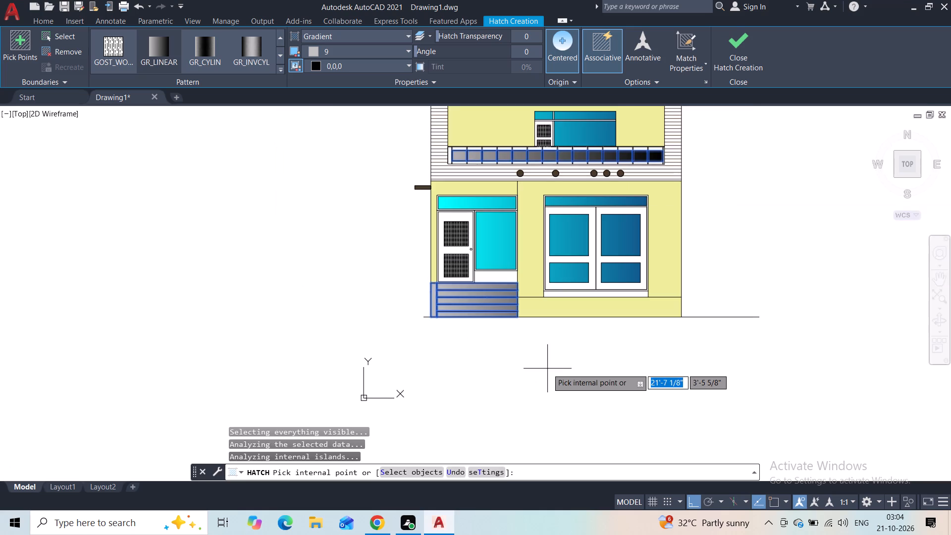
{"action": "middle_click_drag", "start_coordinate": [699, 227], "coordinate": [683, 267]}
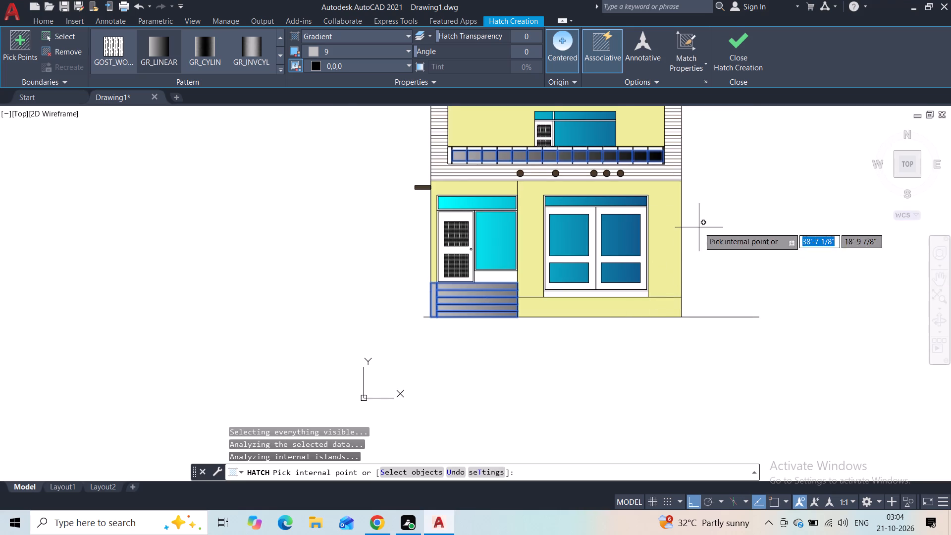
{"action": "middle_click_drag", "start_coordinate": [683, 267], "coordinate": [597, 351]}
{"action": "middle_click_drag", "start_coordinate": [631, 245], "coordinate": [615, 352]}
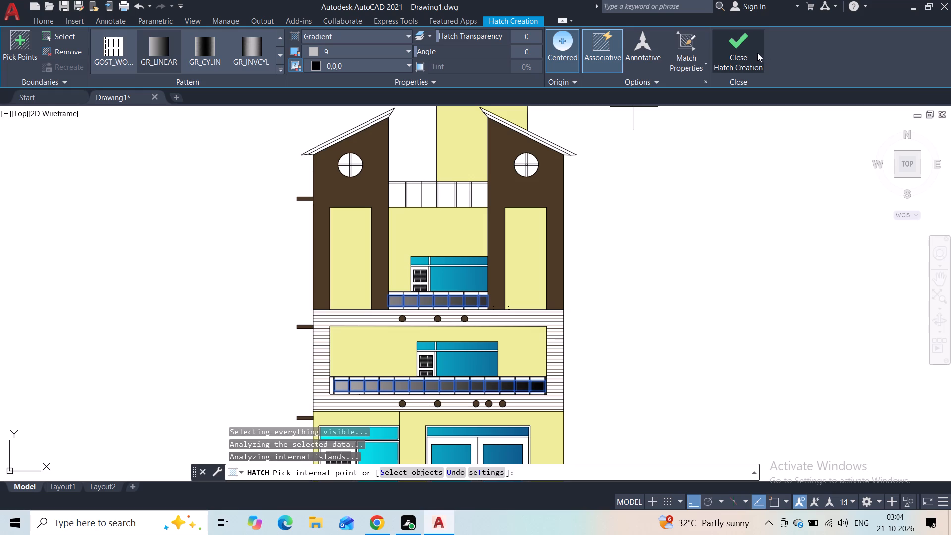
{"action": "left_click", "coordinate": [757, 53]}
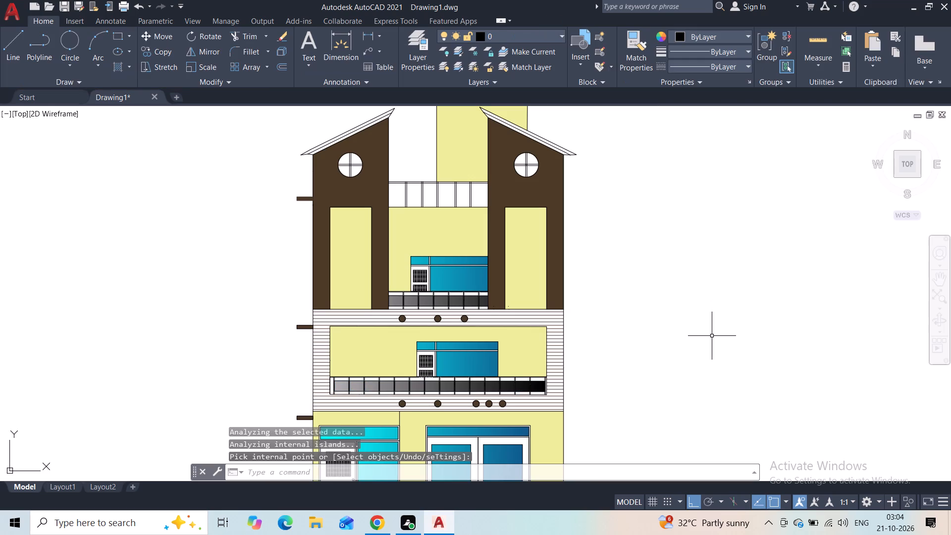
Copy the double top rail of the uppermost railing between the towers straight down three times as lower horizontal rails.
{"action": "scroll", "coordinate": [425, 198], "scroll_direction": "up", "scroll_amount": 2}
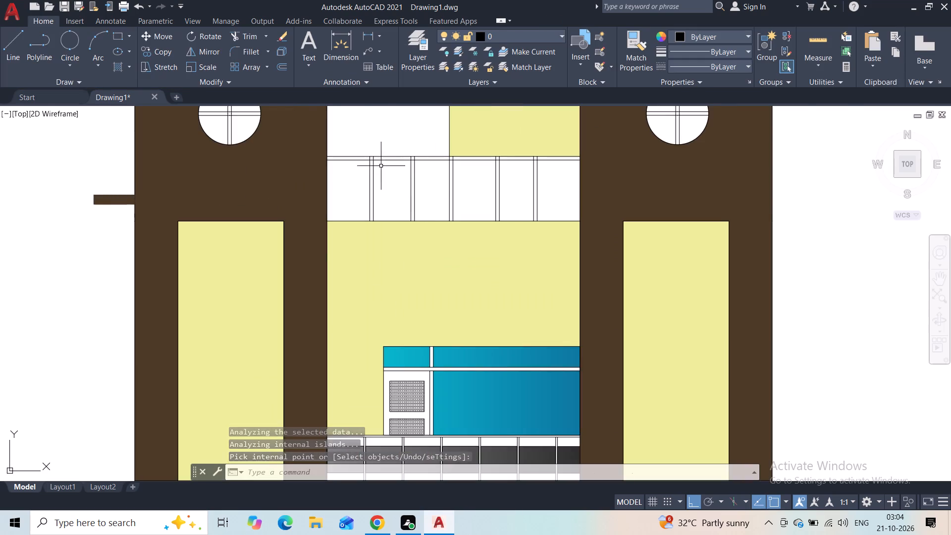
{"action": "scroll", "coordinate": [381, 161], "scroll_direction": "up", "scroll_amount": 2}
{"action": "left_click", "coordinate": [386, 144]}
{"action": "left_click", "coordinate": [378, 180]}
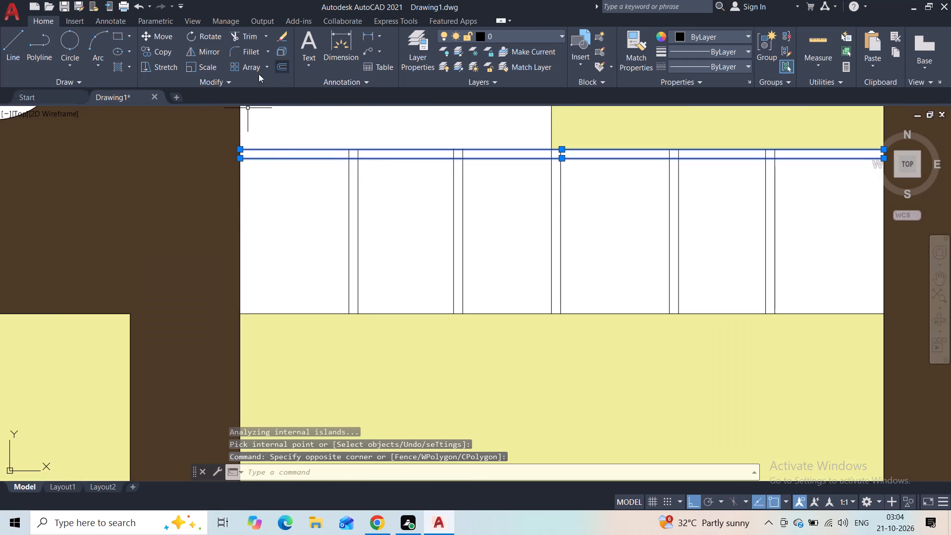
{"action": "left_click", "coordinate": [163, 52]}
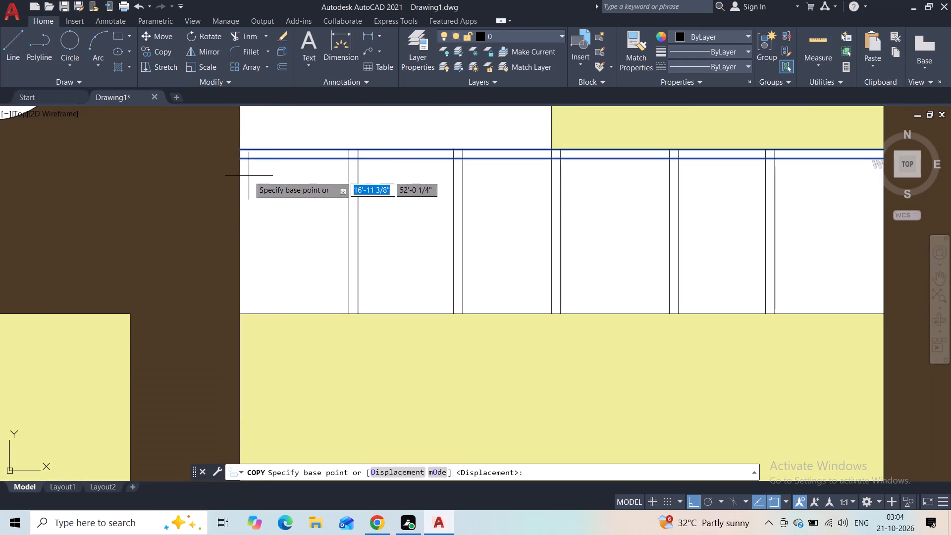
{"action": "left_click", "coordinate": [242, 160]}
{"action": "left_click", "coordinate": [239, 192]}
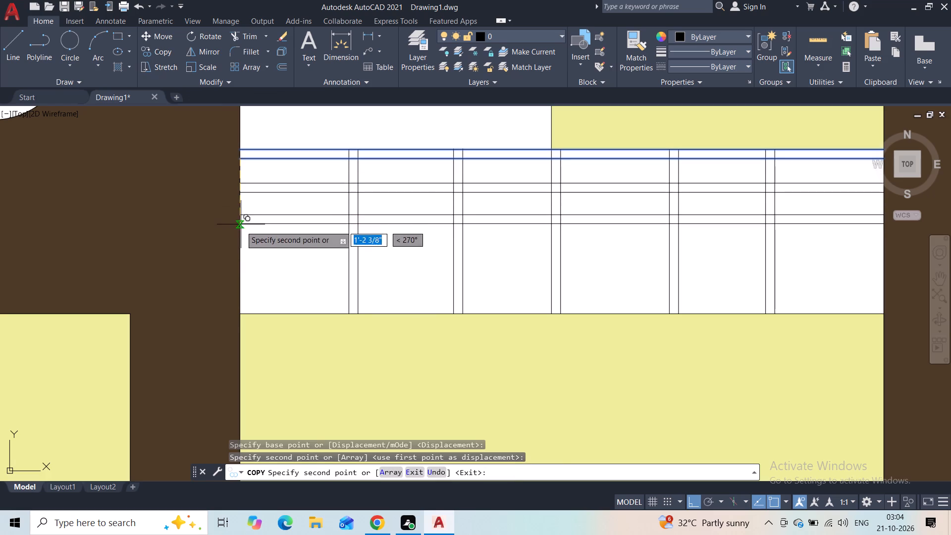
{"action": "left_click", "coordinate": [241, 239]}
{"action": "left_click", "coordinate": [235, 275]}
{"action": "key", "text": "Escape"}
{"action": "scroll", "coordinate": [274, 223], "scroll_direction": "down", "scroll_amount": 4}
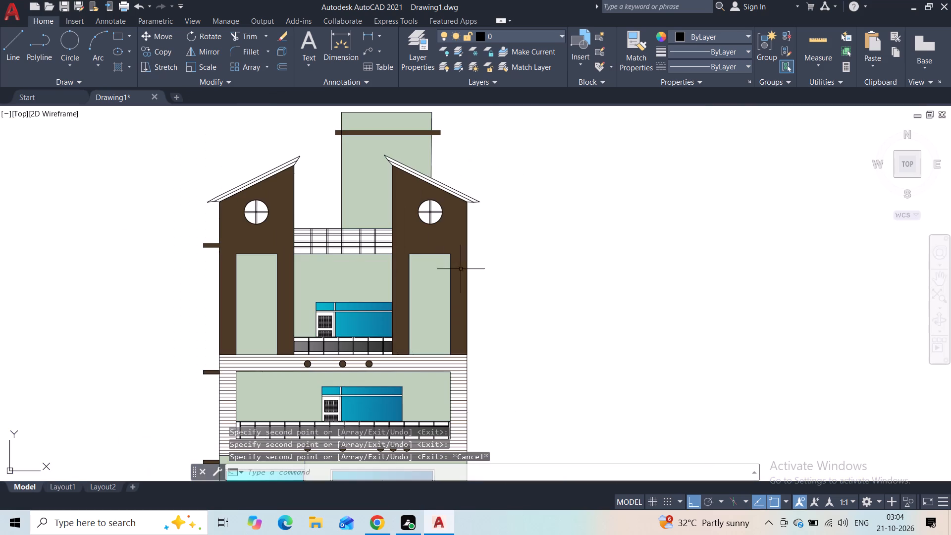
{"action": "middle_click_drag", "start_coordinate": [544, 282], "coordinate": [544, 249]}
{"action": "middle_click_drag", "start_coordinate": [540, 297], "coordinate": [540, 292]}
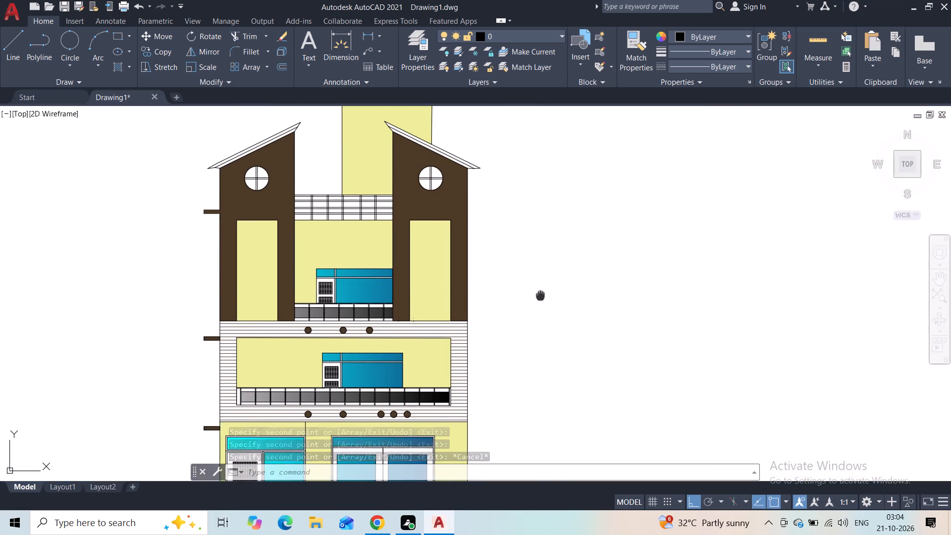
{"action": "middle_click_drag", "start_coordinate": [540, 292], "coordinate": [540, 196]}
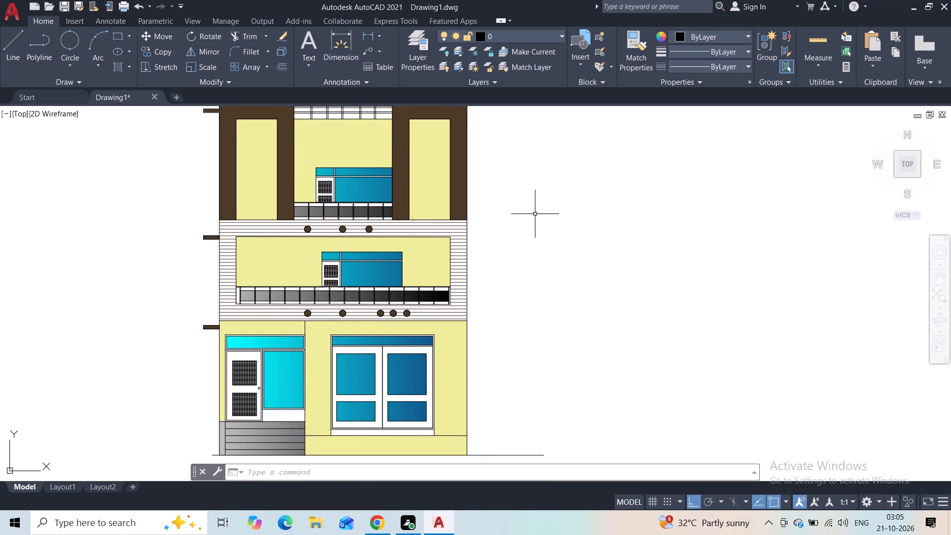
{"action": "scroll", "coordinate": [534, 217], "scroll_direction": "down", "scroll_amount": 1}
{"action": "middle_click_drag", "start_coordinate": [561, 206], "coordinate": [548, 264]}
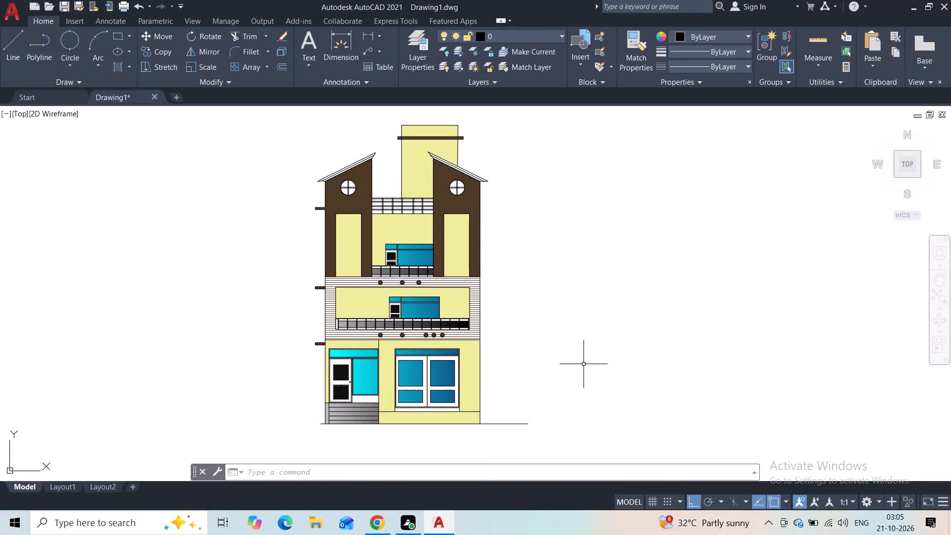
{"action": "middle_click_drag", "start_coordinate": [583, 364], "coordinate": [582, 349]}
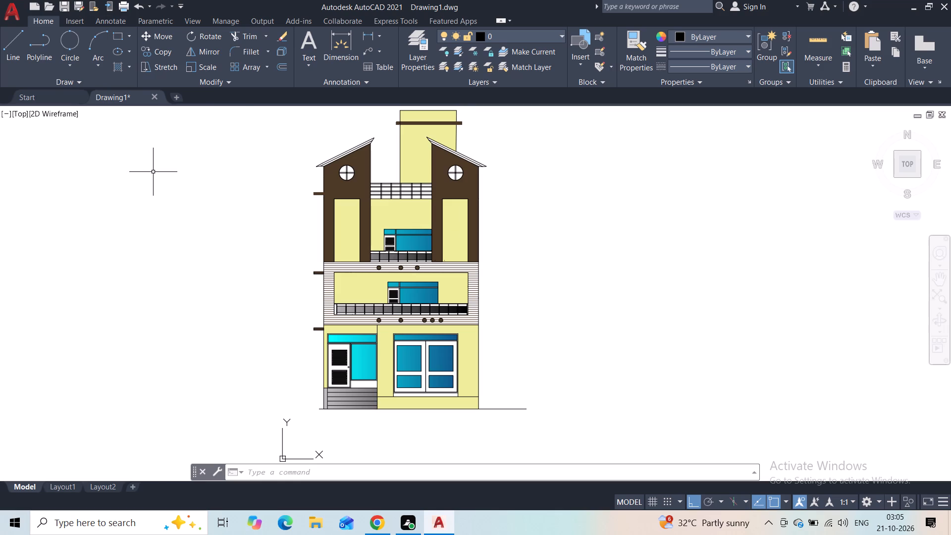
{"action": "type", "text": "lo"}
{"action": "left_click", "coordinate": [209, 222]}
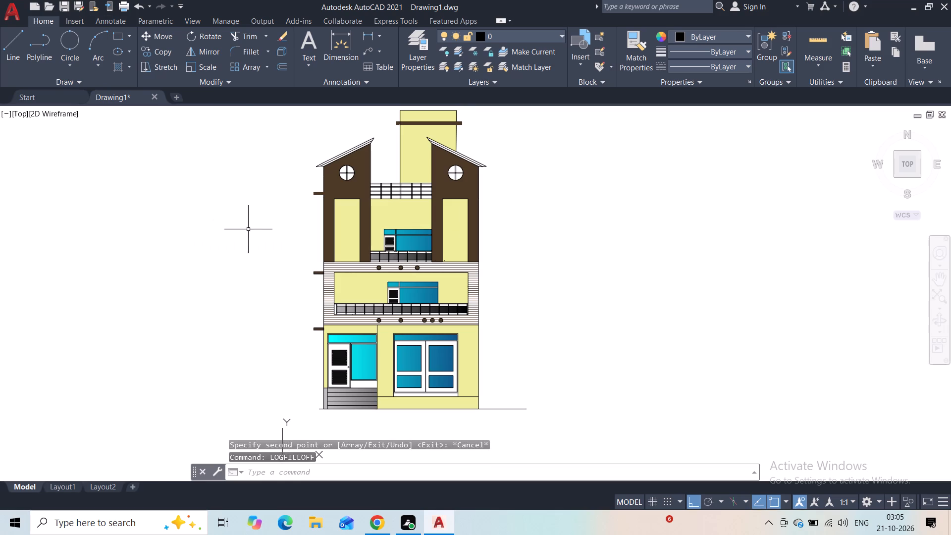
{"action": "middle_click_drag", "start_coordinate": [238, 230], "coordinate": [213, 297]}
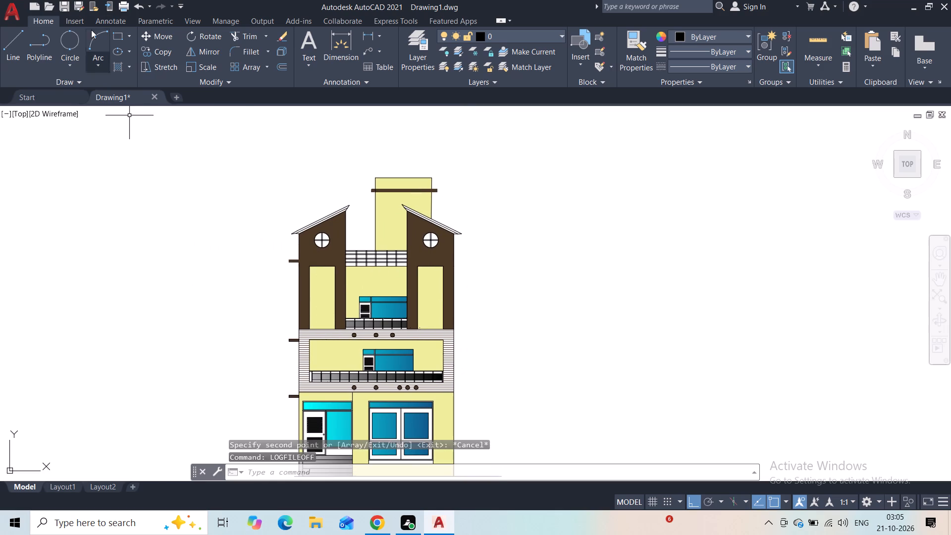
Save the drawing as Drawing5 in the Part Time folder.
{"action": "left_click", "coordinate": [81, 8]}
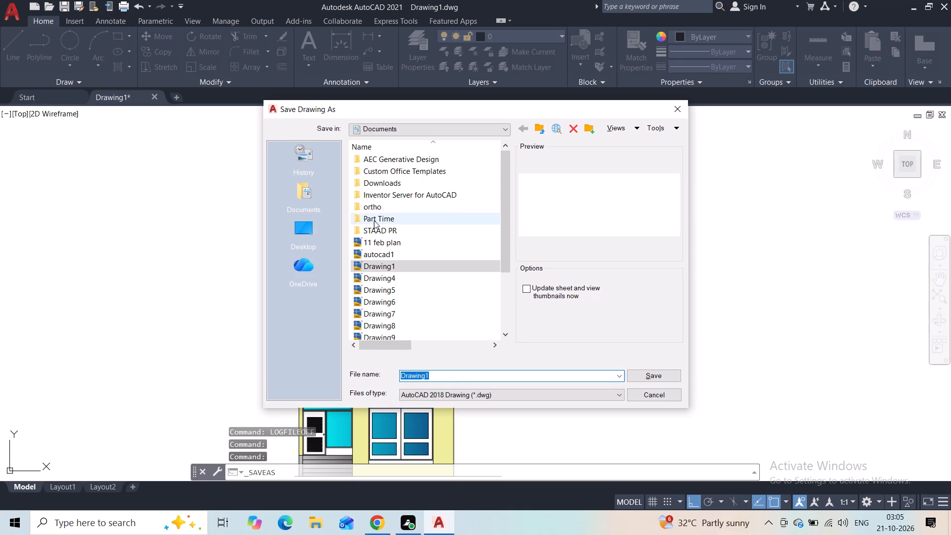
{"action": "double_click", "coordinate": [380, 219]}
{"action": "double_click", "coordinate": [444, 374]}
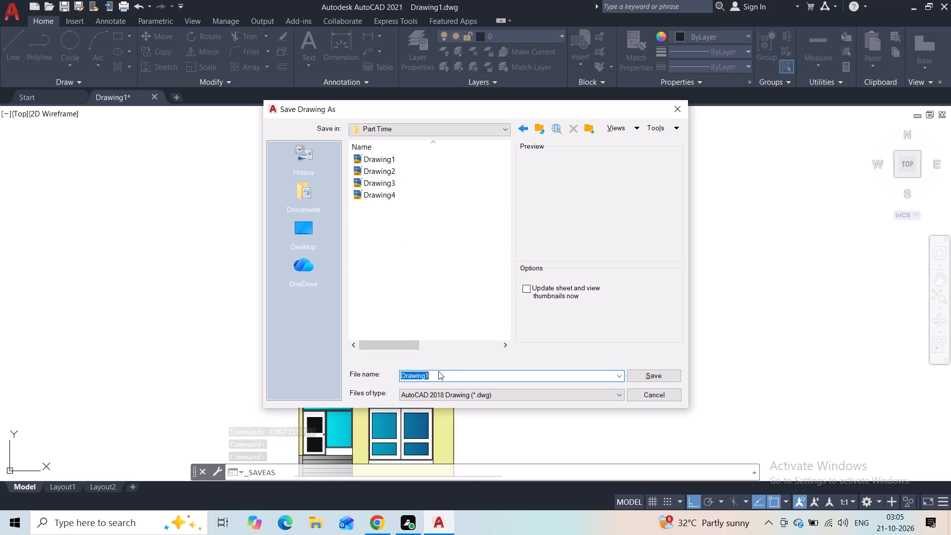
{"action": "left_click", "coordinate": [437, 372]}
{"action": "key", "text": "BackSpace"}
{"action": "key", "text": "5"}
{"action": "key", "text": "Return"}
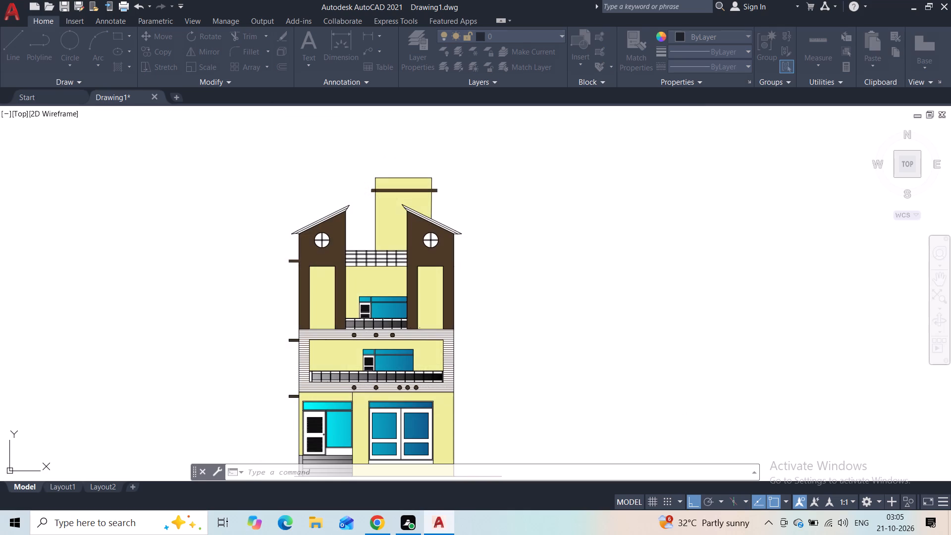
Set up a plot using the previous plot settings, with a plot window around the whole building elevation.
{"action": "left_click", "coordinate": [118, 7]}
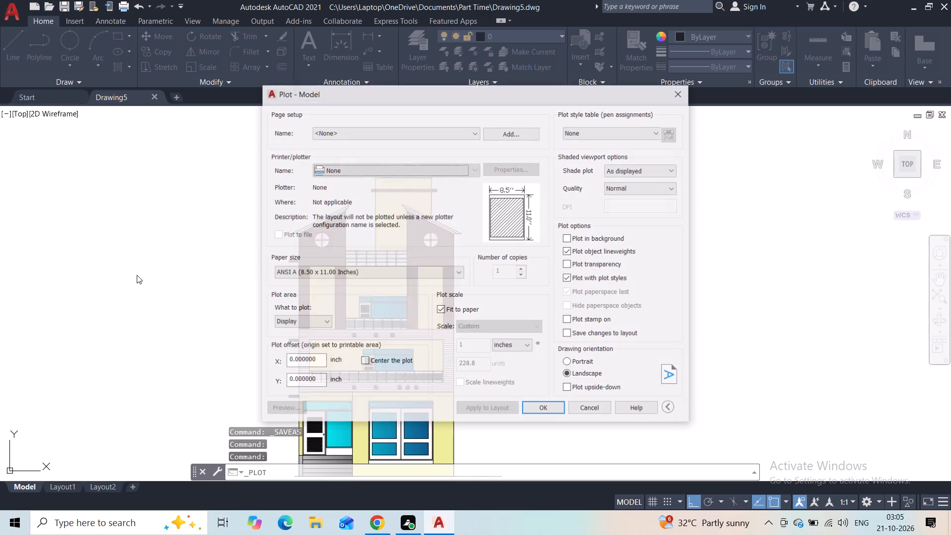
{"action": "left_click", "coordinate": [359, 131]}
{"action": "left_click", "coordinate": [352, 151]}
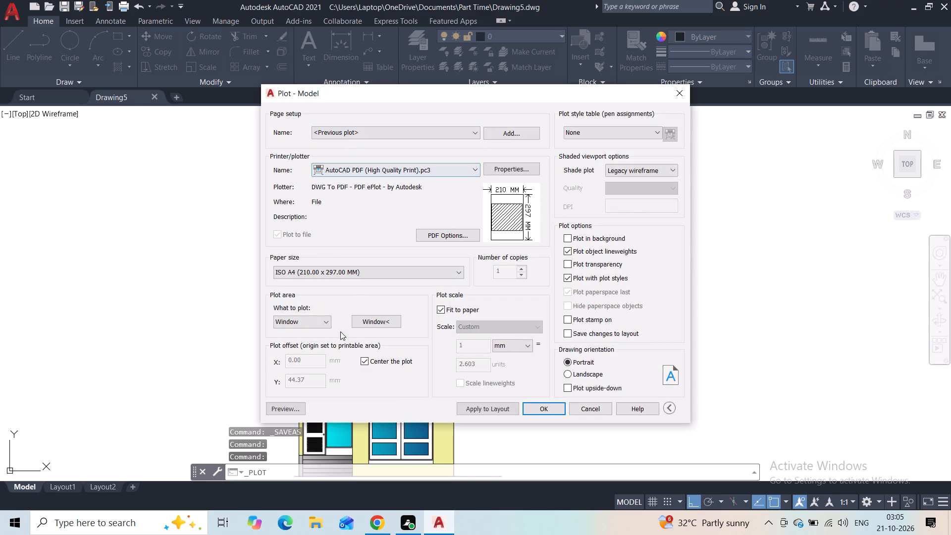
{"action": "left_click", "coordinate": [382, 312]}
{"action": "left_click", "coordinate": [380, 321]}
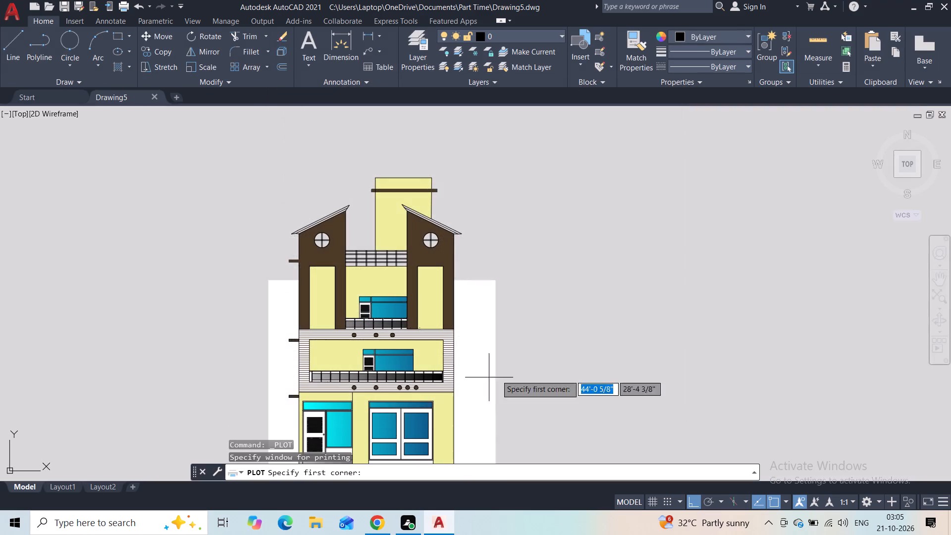
{"action": "middle_click_drag", "start_coordinate": [522, 321], "coordinate": [522, 272]}
{"action": "scroll", "coordinate": [522, 273], "scroll_direction": "down", "scroll_amount": 1}
{"action": "left_click", "coordinate": [524, 170]}
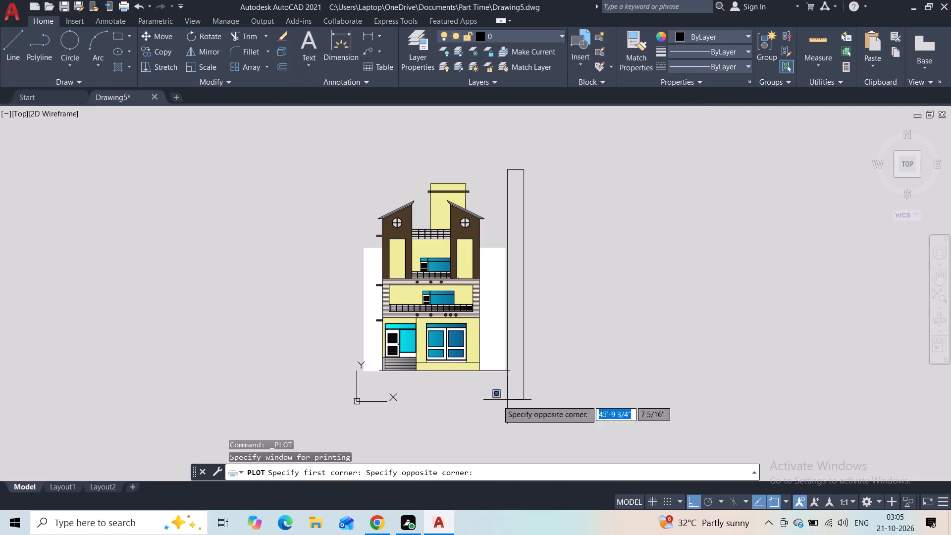
{"action": "left_click", "coordinate": [344, 400]}
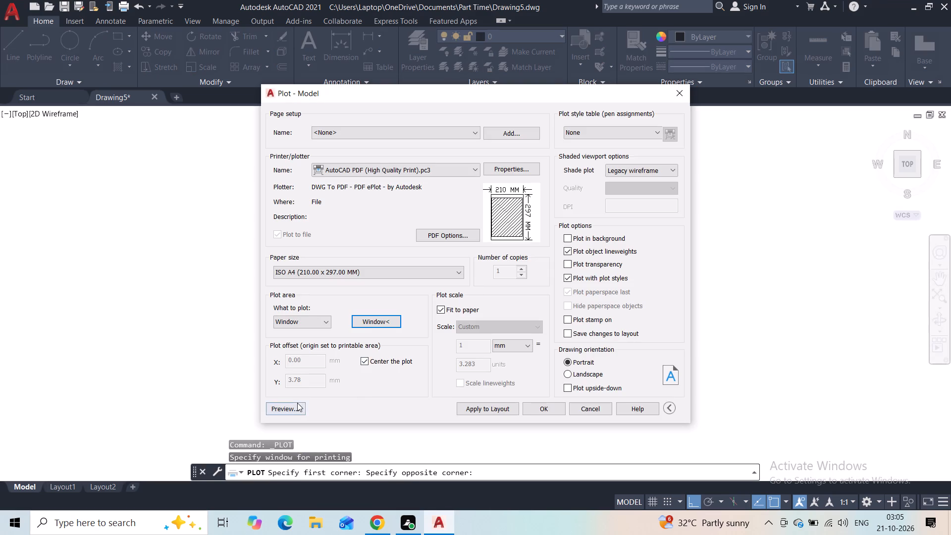
Plot the elevation to Drawing5-Model.pdf in the Documents folder and close the PDF viewer.
{"action": "left_click", "coordinate": [532, 408]}
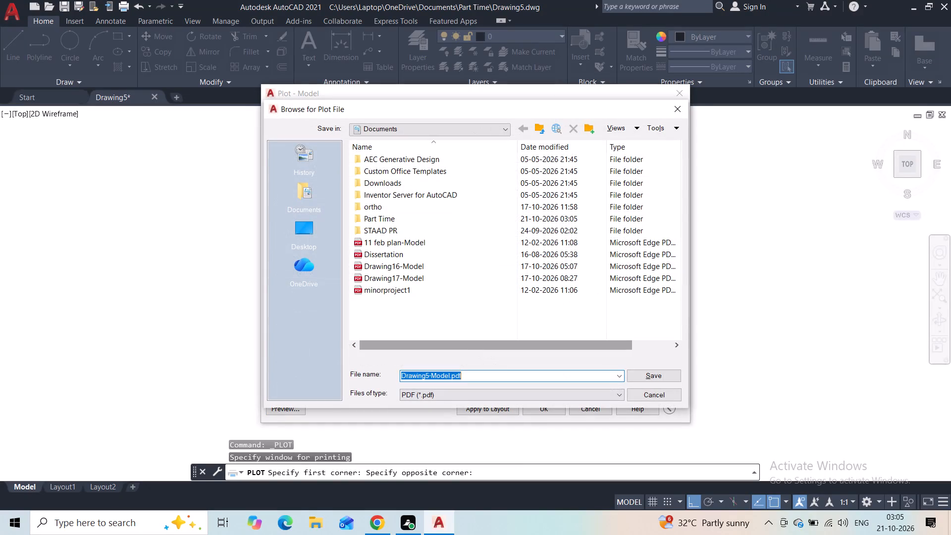
{"action": "left_click", "coordinate": [652, 374]}
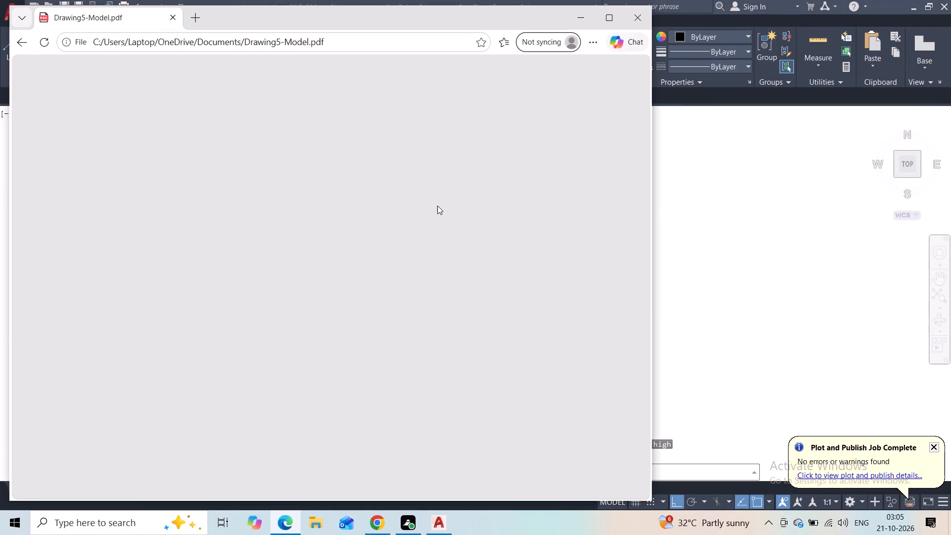
{"action": "left_click", "coordinate": [631, 14]}
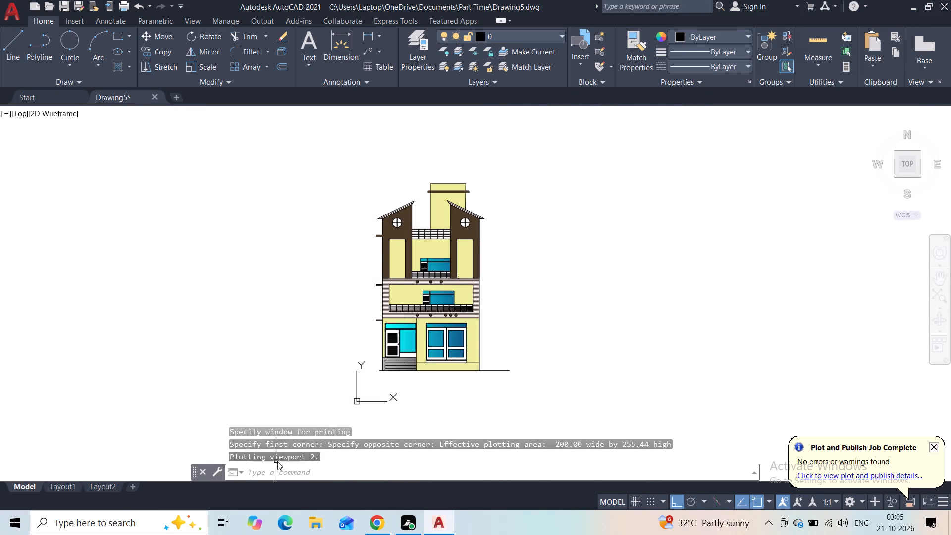